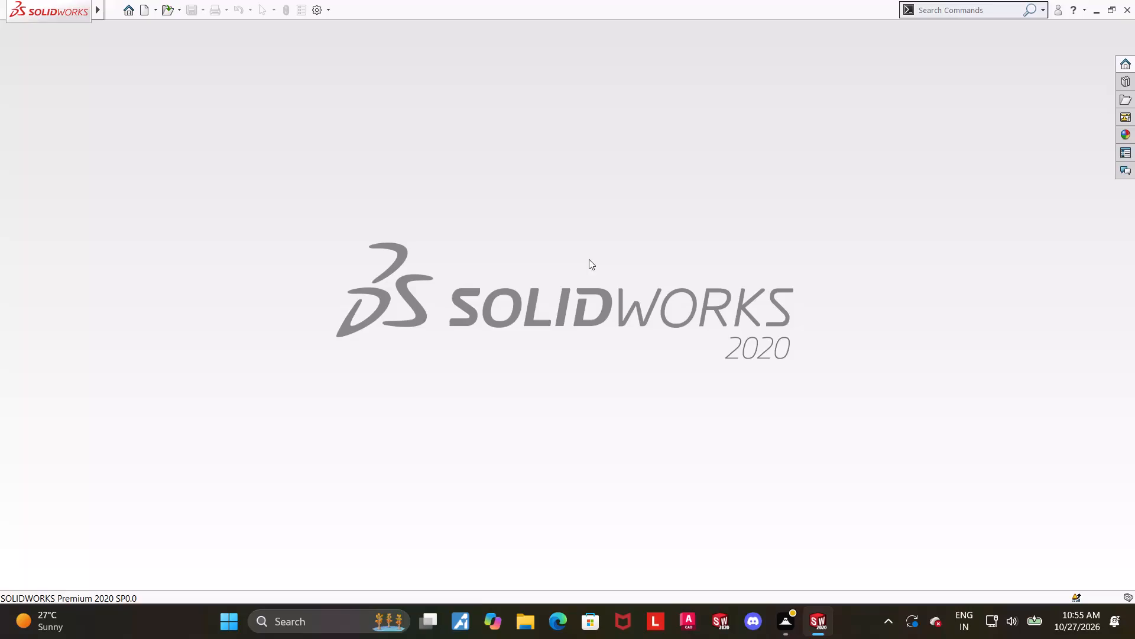
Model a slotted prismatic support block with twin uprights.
Create a new part document.
click(140, 11)
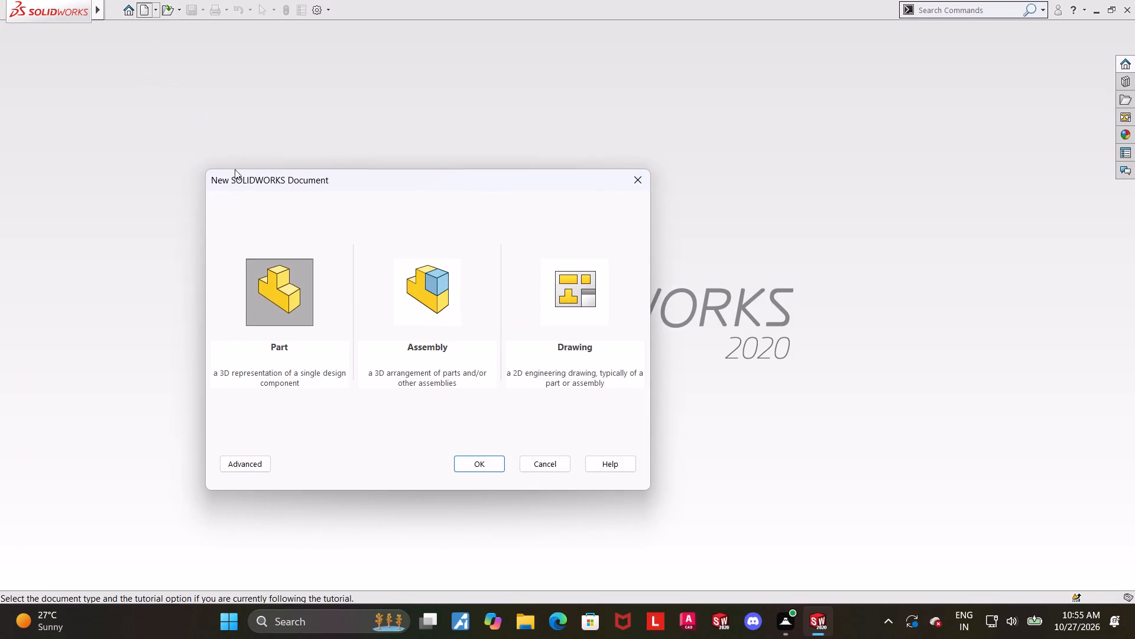
double_click(273, 308)
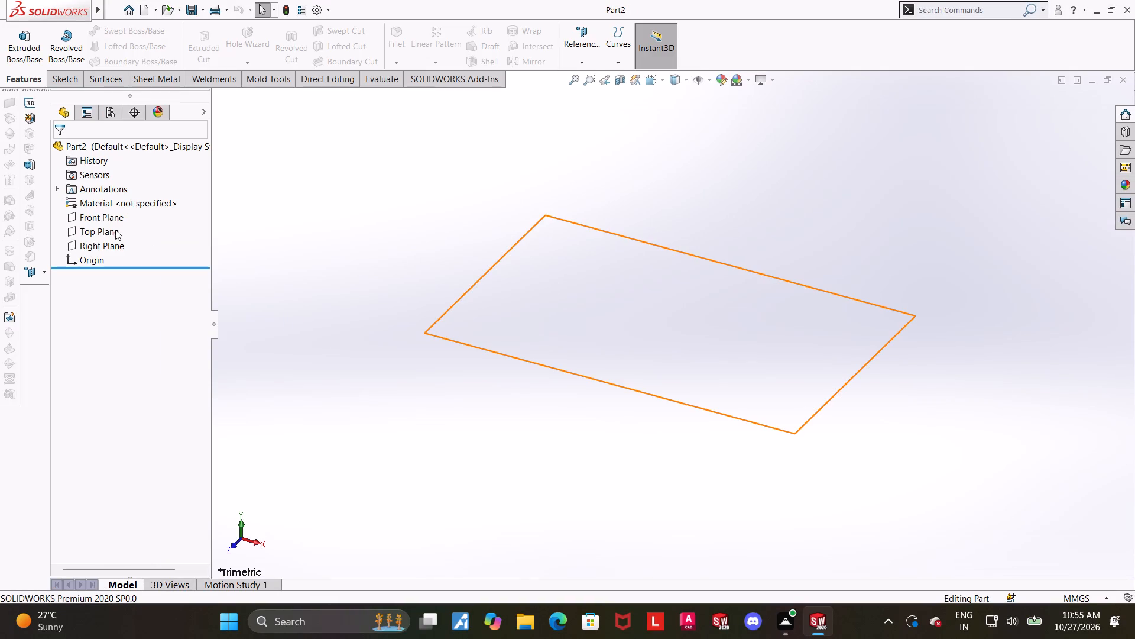
On the Top Plane, sketch an open profile: two horizontal lines about 107 mm long joined by slants, short verticals and an inward semicircle about R24.
click(106, 234)
click(118, 213)
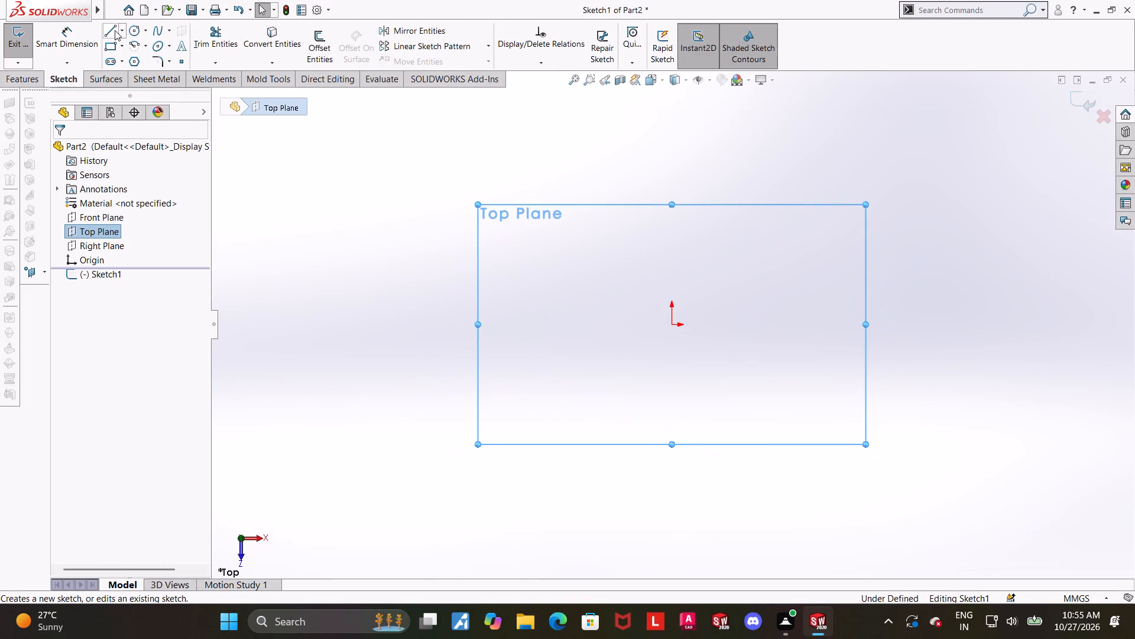
click(113, 30)
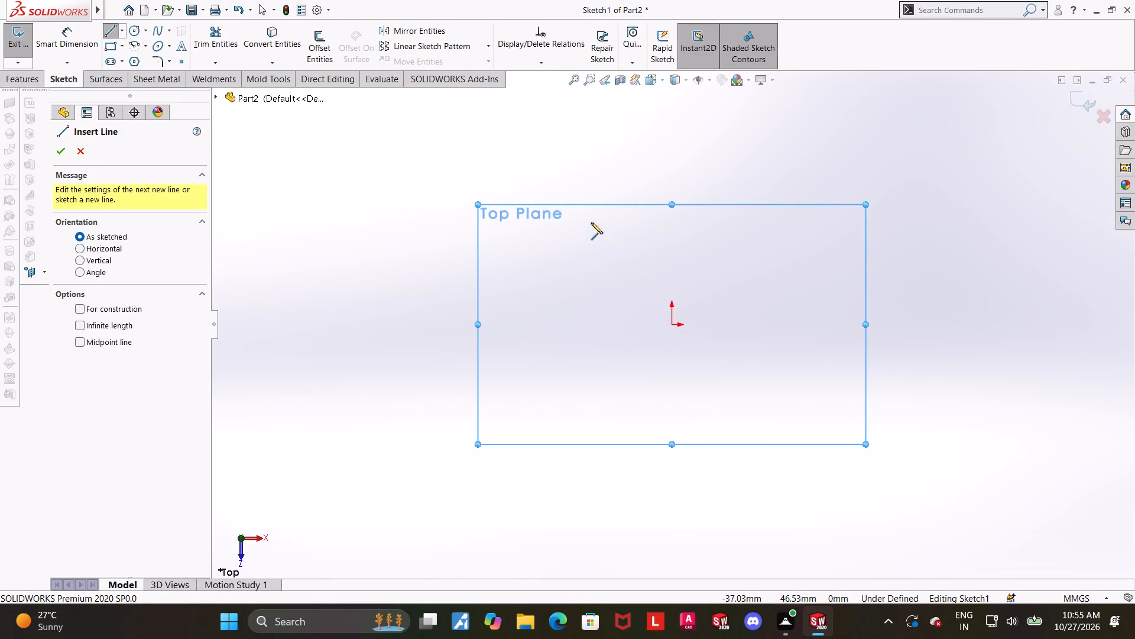
click(557, 241)
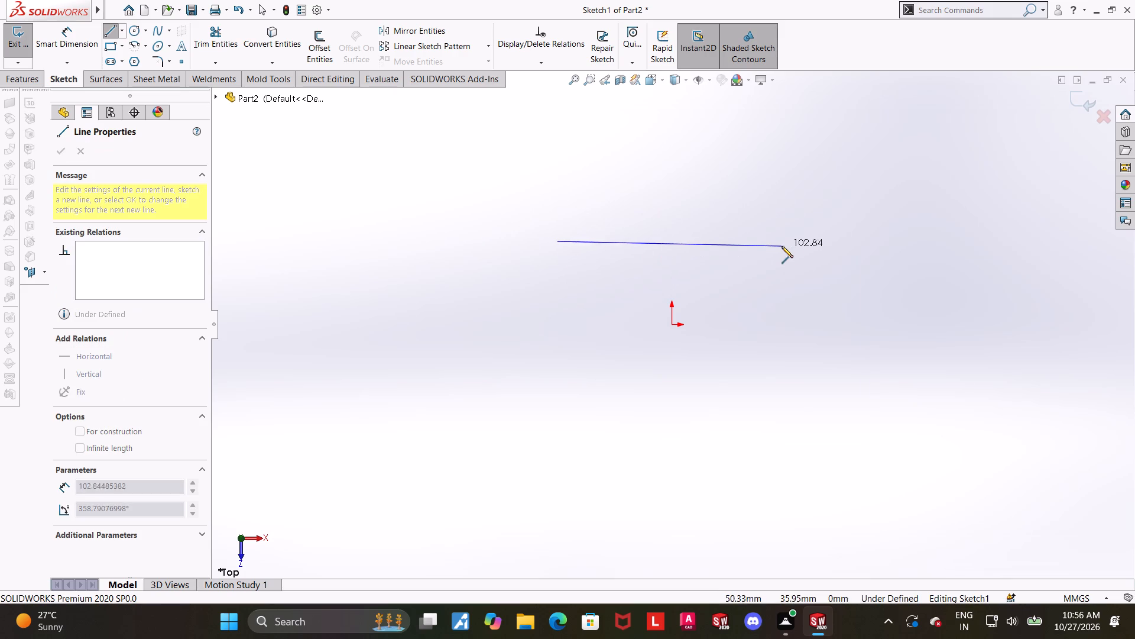
click(792, 238)
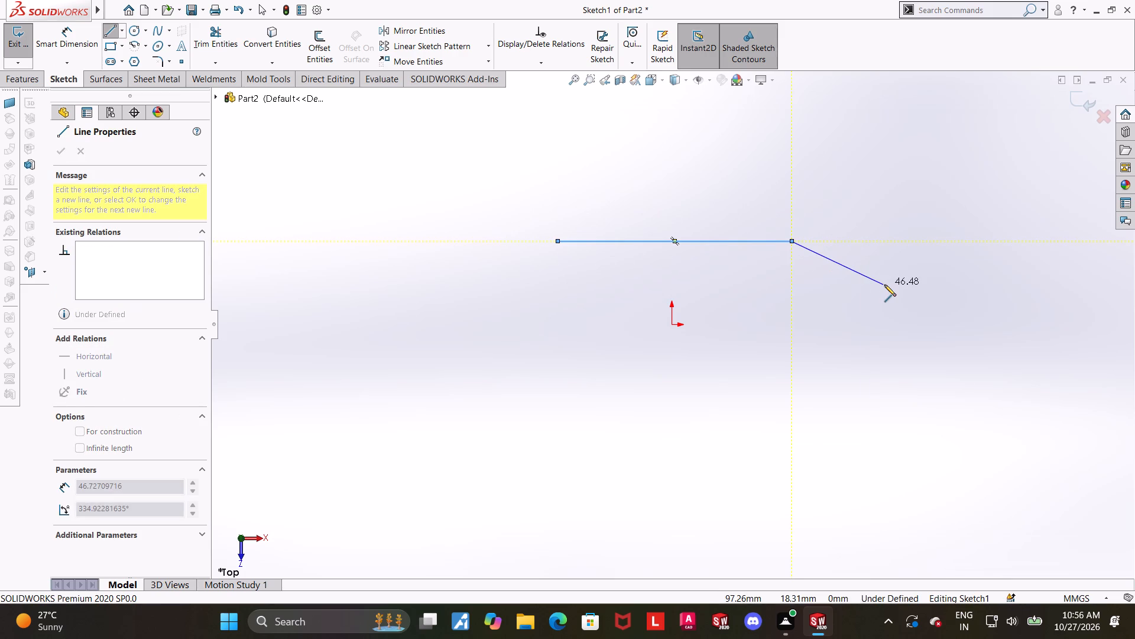
click(884, 285)
click(885, 305)
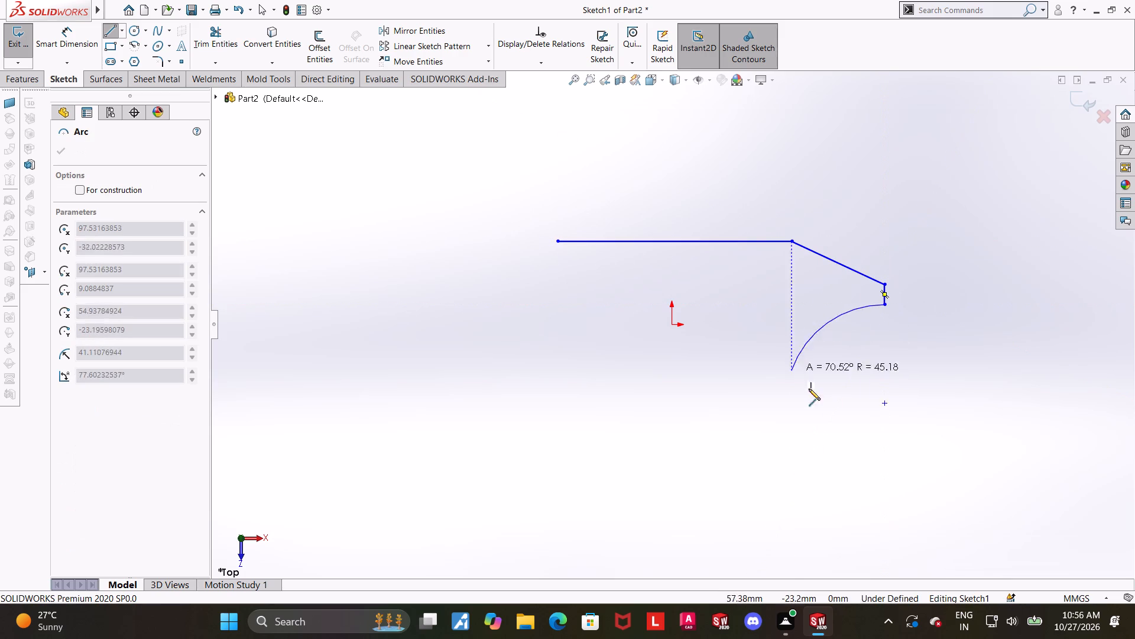
click(883, 409)
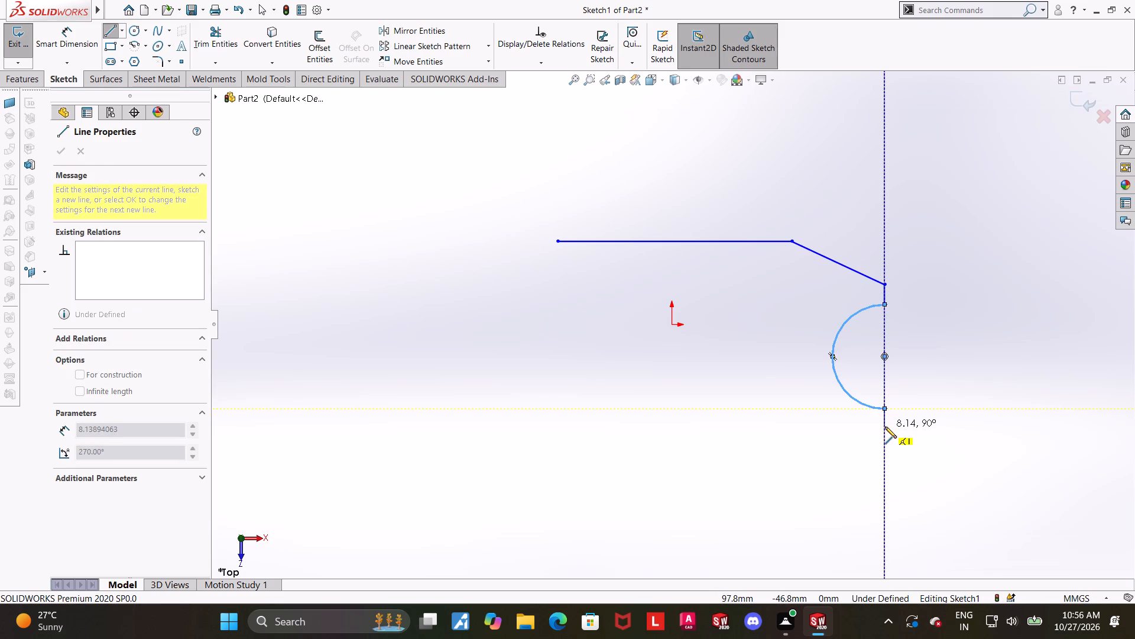
click(884, 432)
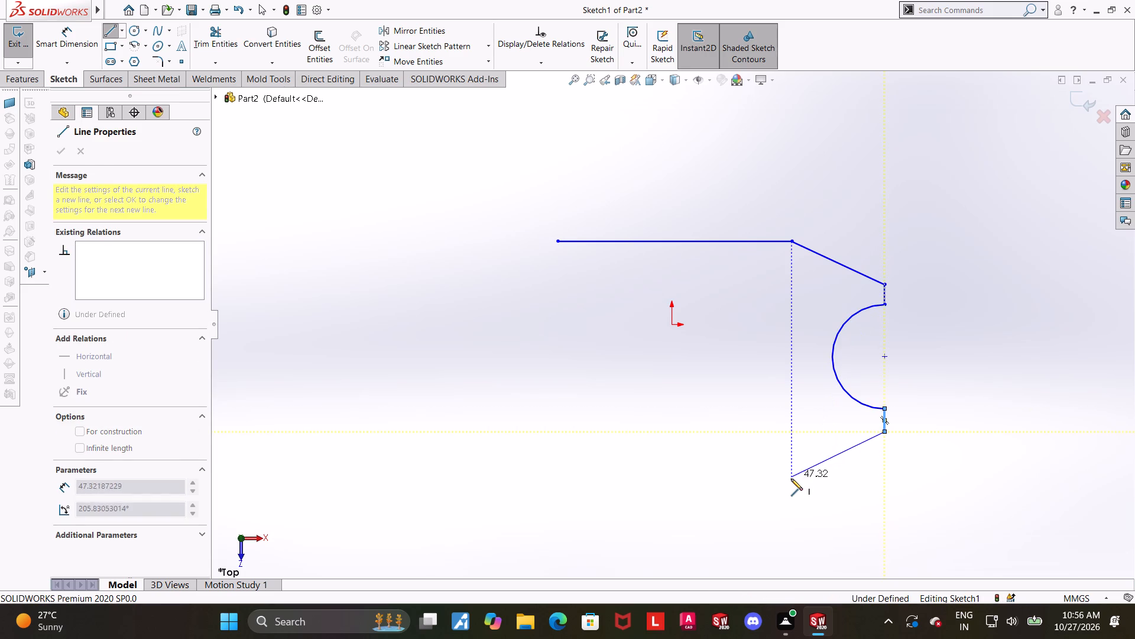
click(792, 479)
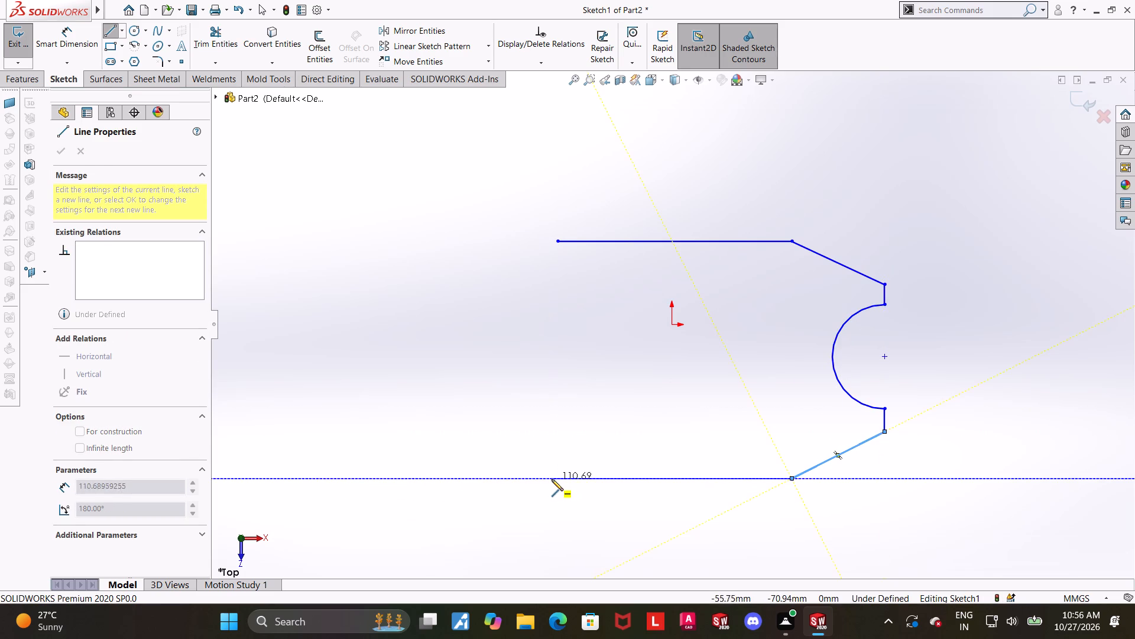
click(559, 479)
key(Escape)
key(Escape)
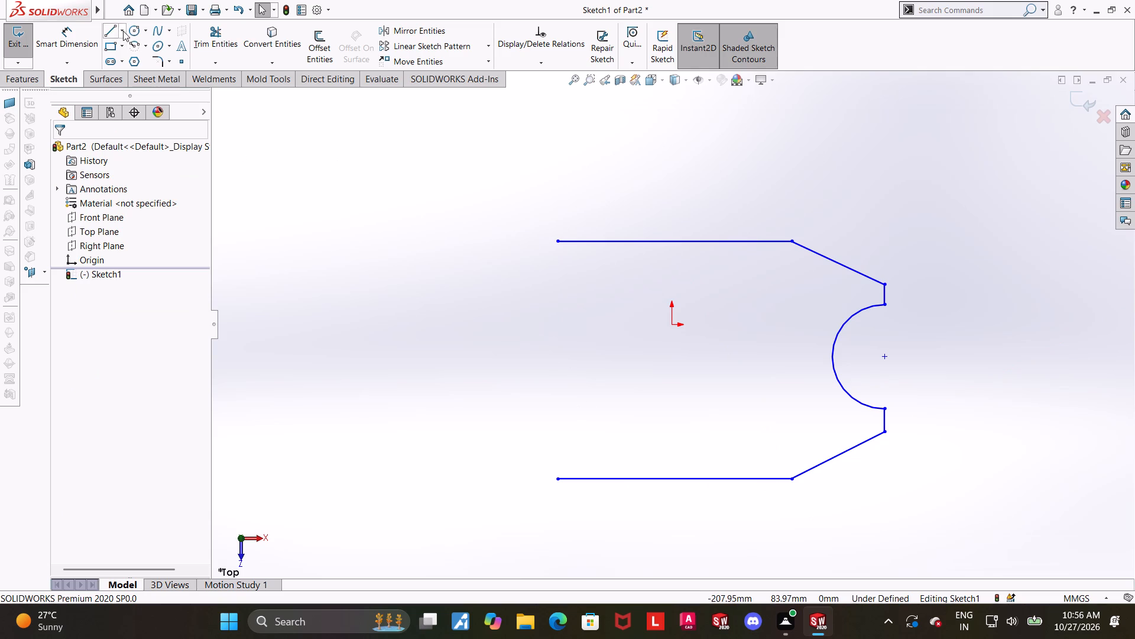
Draw a short vertical construction centerline upward from the origin.
click(118, 27)
click(127, 59)
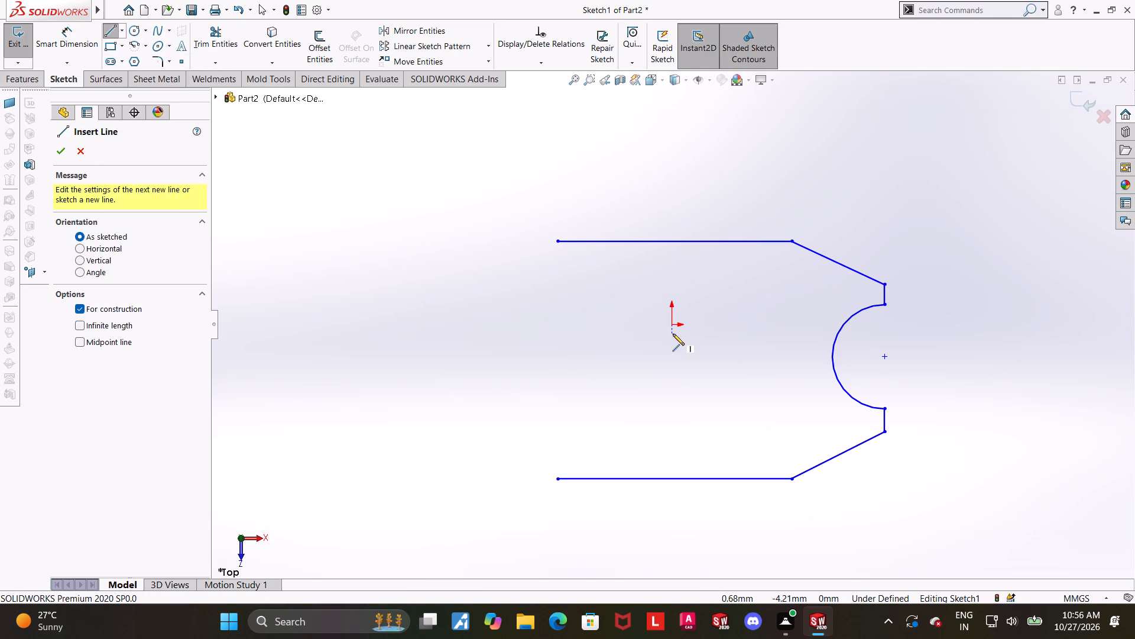
click(672, 324)
click(674, 285)
key(Escape)
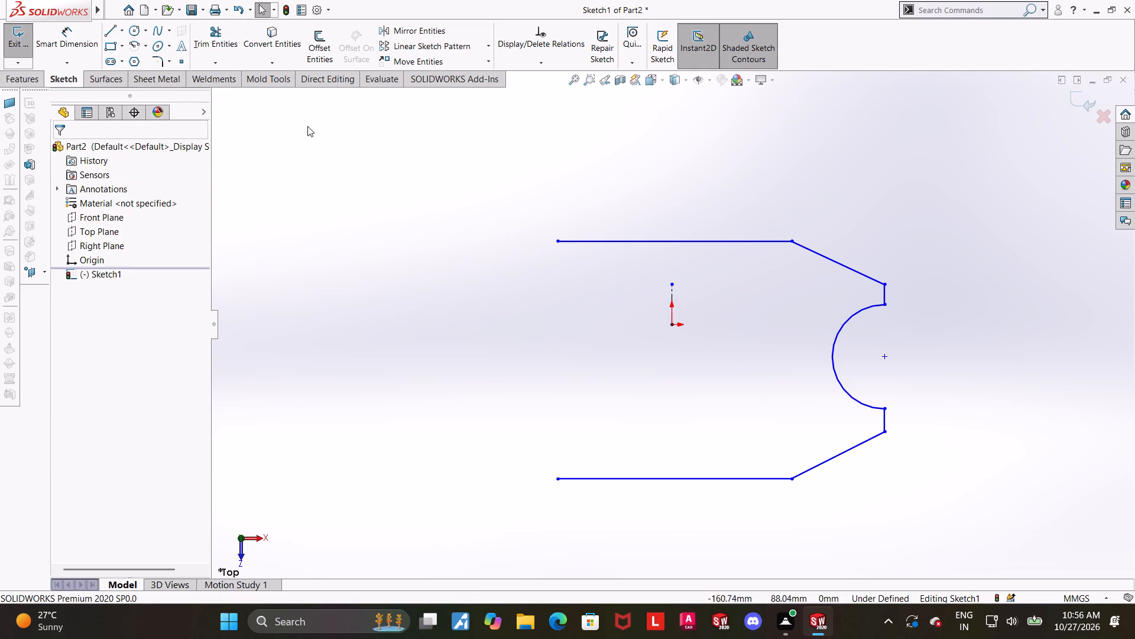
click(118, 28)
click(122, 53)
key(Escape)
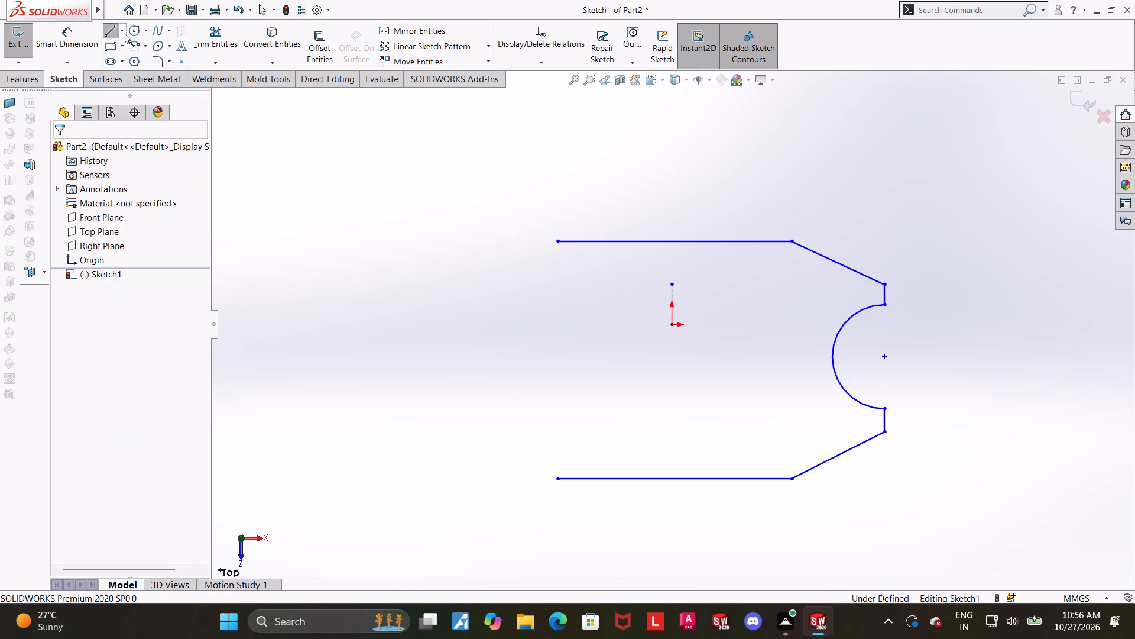
Draw a short horizontal construction centerline from the origin toward the arc side.
click(124, 33)
click(124, 61)
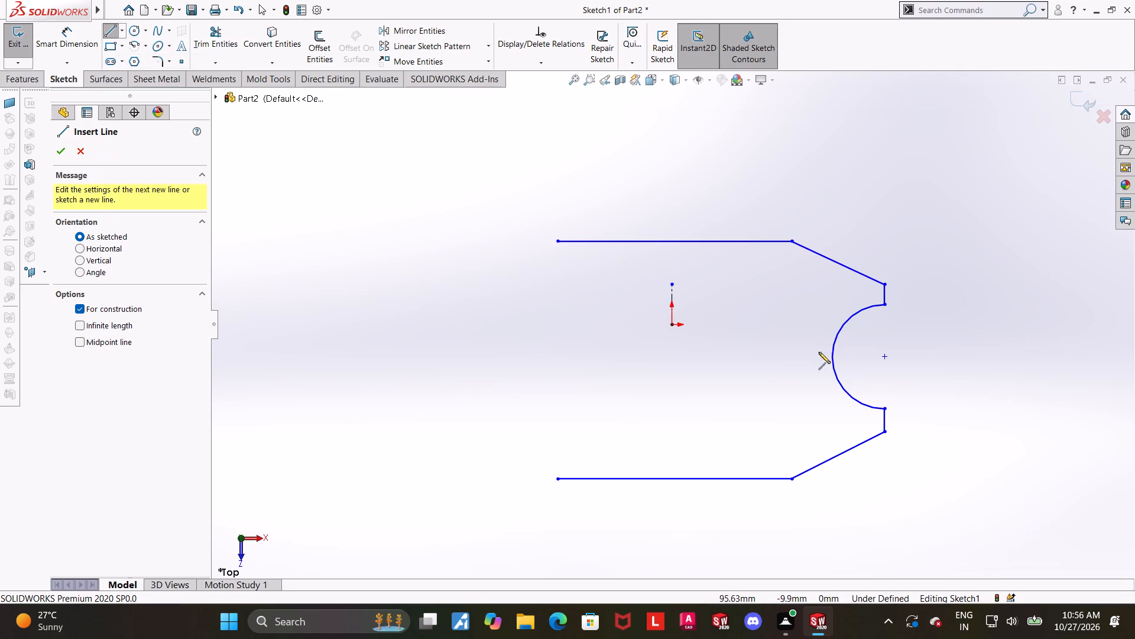
click(672, 328)
click(706, 328)
key(Escape)
key(Escape)
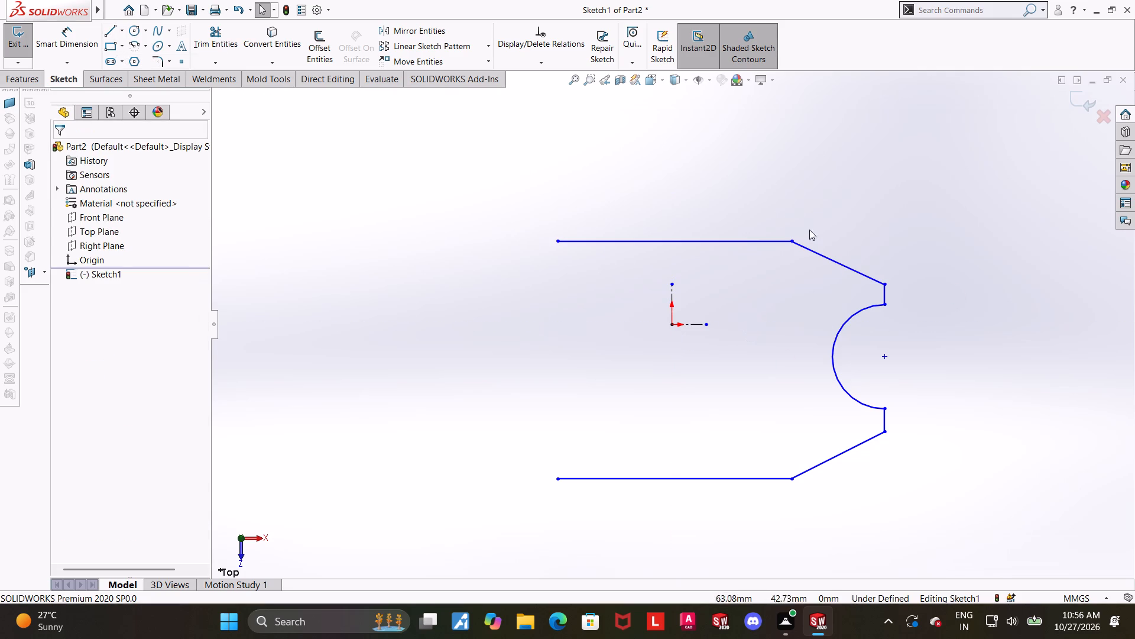
Mirror the right-side arc, both short vertical lines and both slanted lines about the vertical centerline, keeping the originals.
click(421, 30)
drag(867, 182, 838, 554)
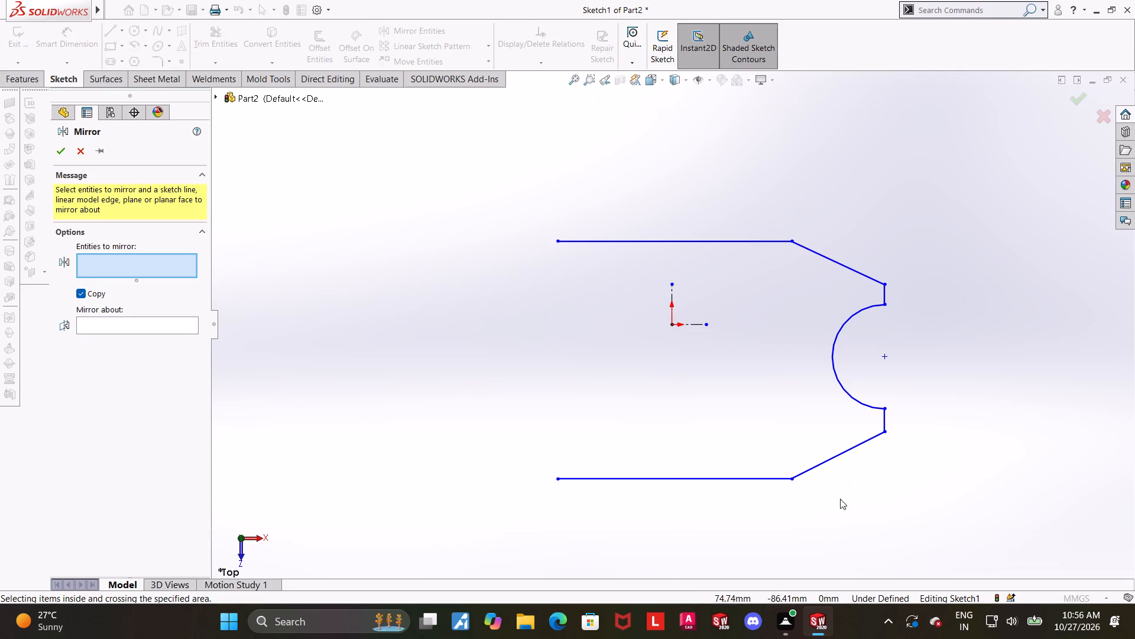
drag(850, 504, 837, 302)
click(862, 445)
click(881, 421)
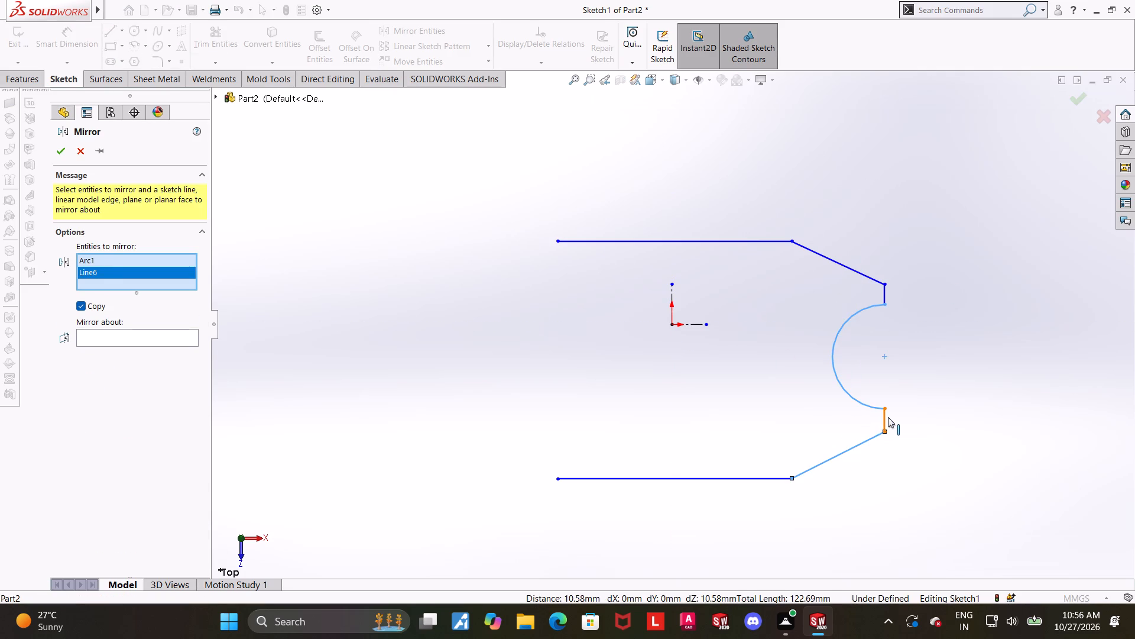
click(888, 417)
click(842, 263)
click(885, 300)
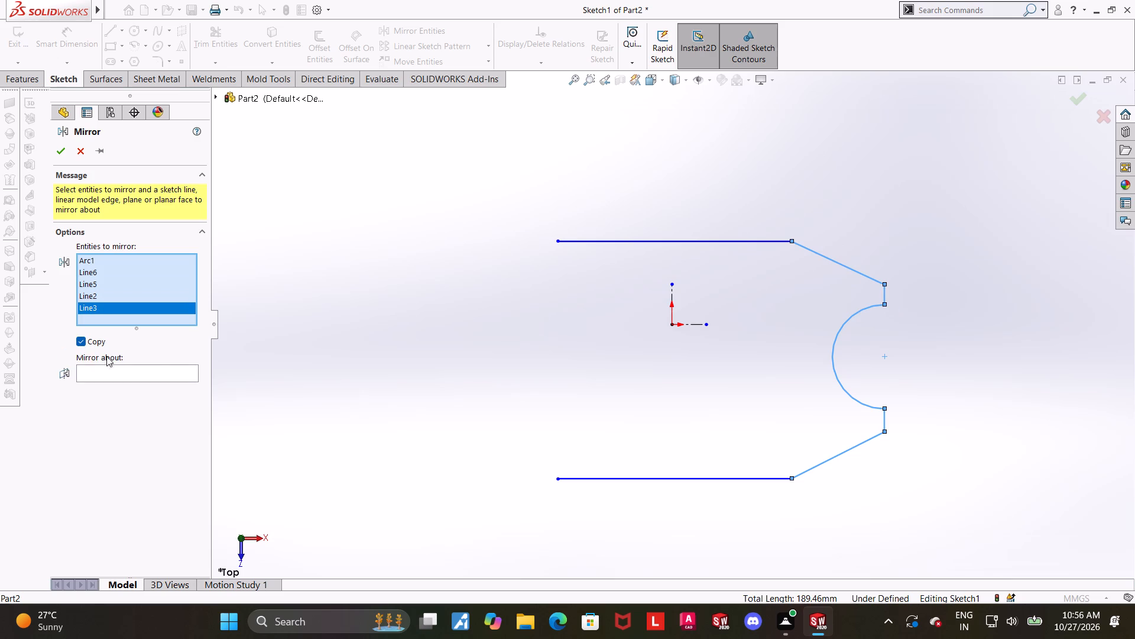
double_click(87, 366)
click(95, 374)
click(670, 299)
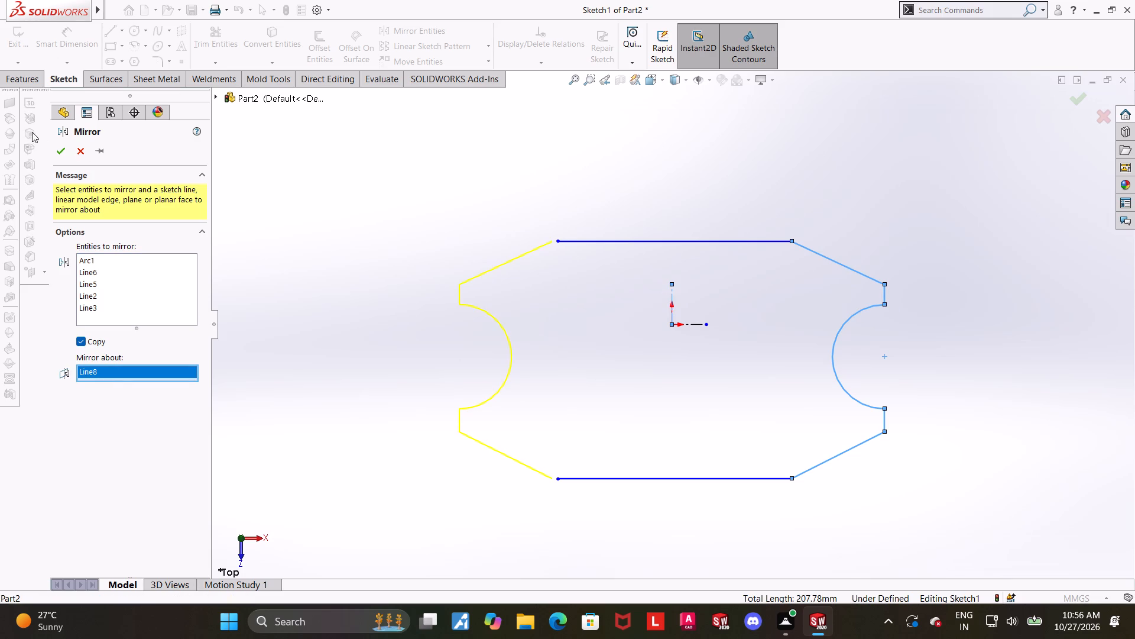
click(58, 147)
Make the upper and lower horizontal lines symmetric about the horizontal centerline.
click(714, 240)
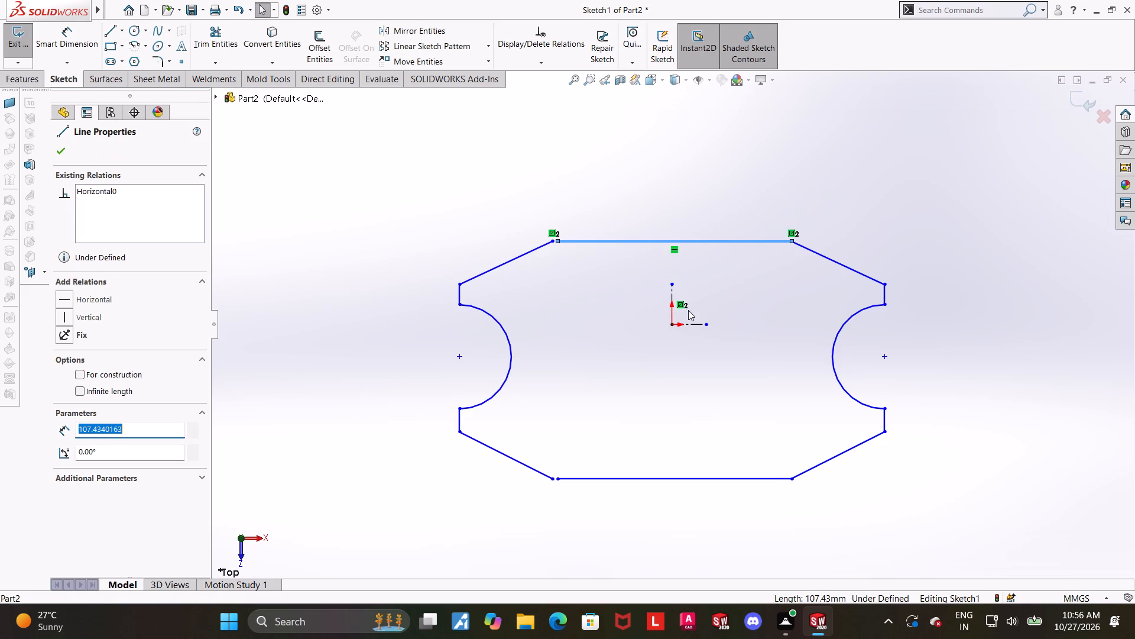
ctrl+click(691, 325)
ctrl+click(690, 480)
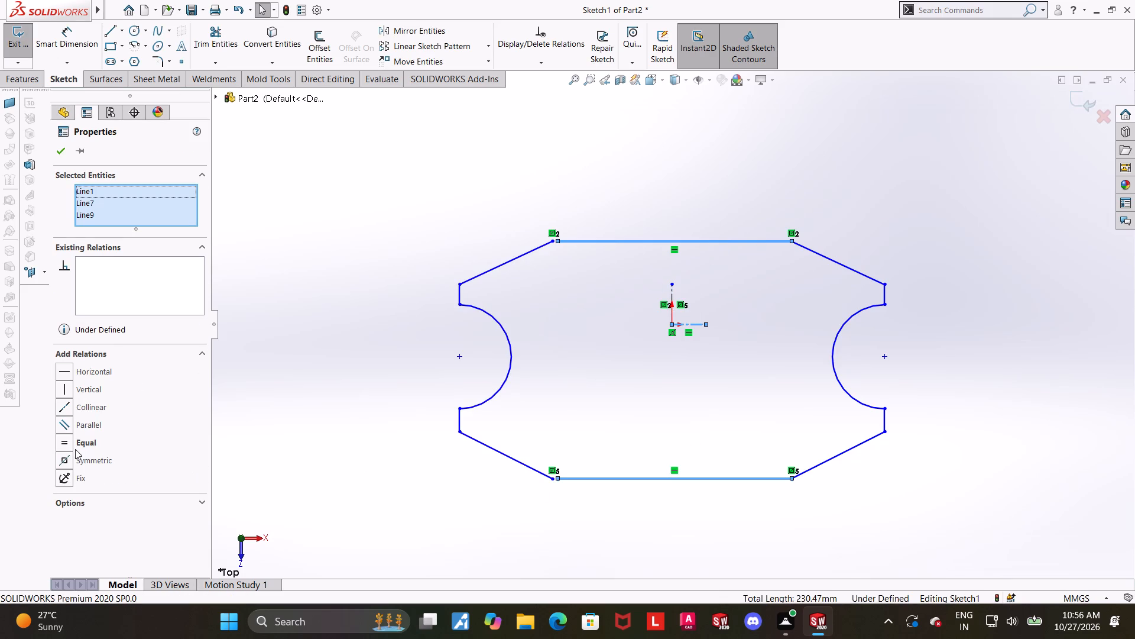
click(66, 465)
click(453, 273)
Merge the separated endpoints at the profile's upper-left and lower-left corners to close the outline.
click(555, 170)
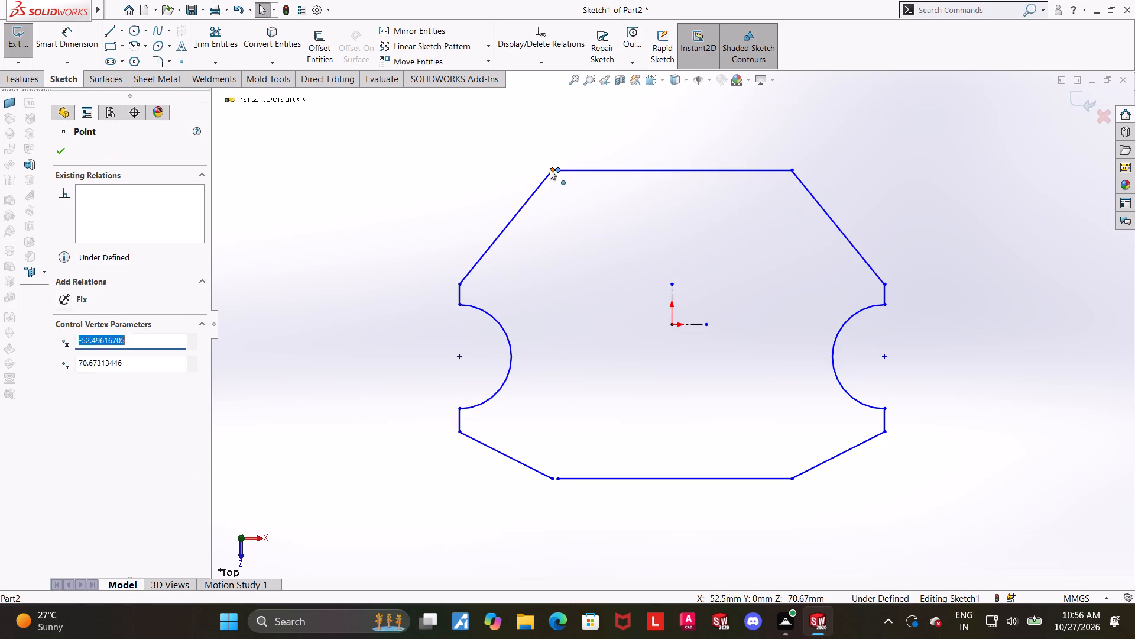
ctrl+click(550, 169)
click(63, 414)
click(414, 460)
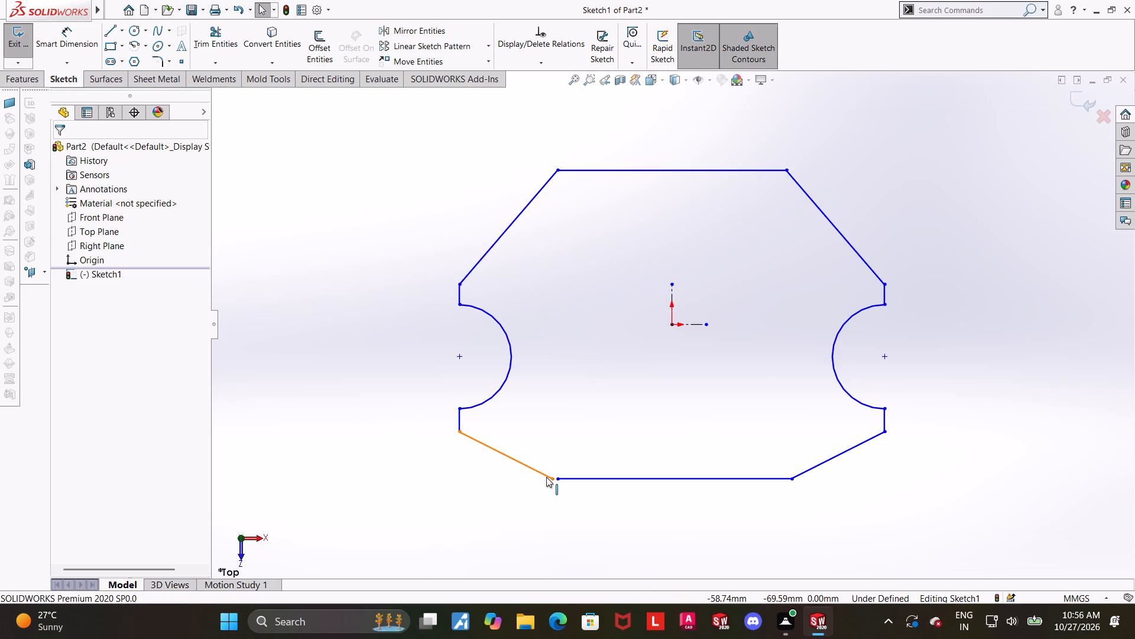
click(550, 479)
ctrl+click(558, 479)
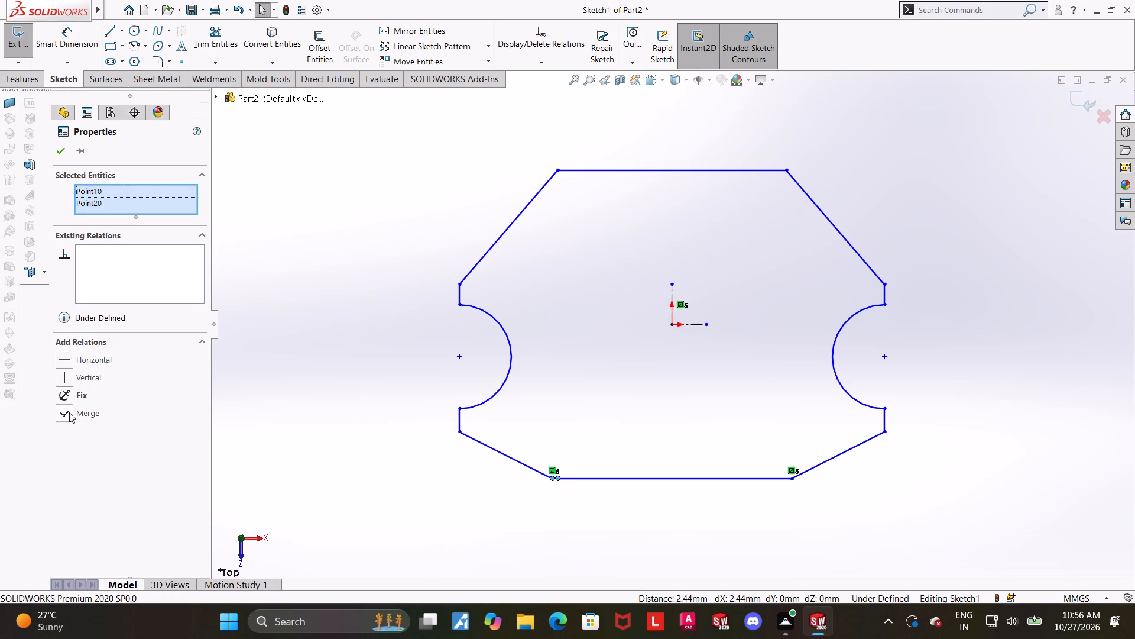
click(60, 412)
click(497, 466)
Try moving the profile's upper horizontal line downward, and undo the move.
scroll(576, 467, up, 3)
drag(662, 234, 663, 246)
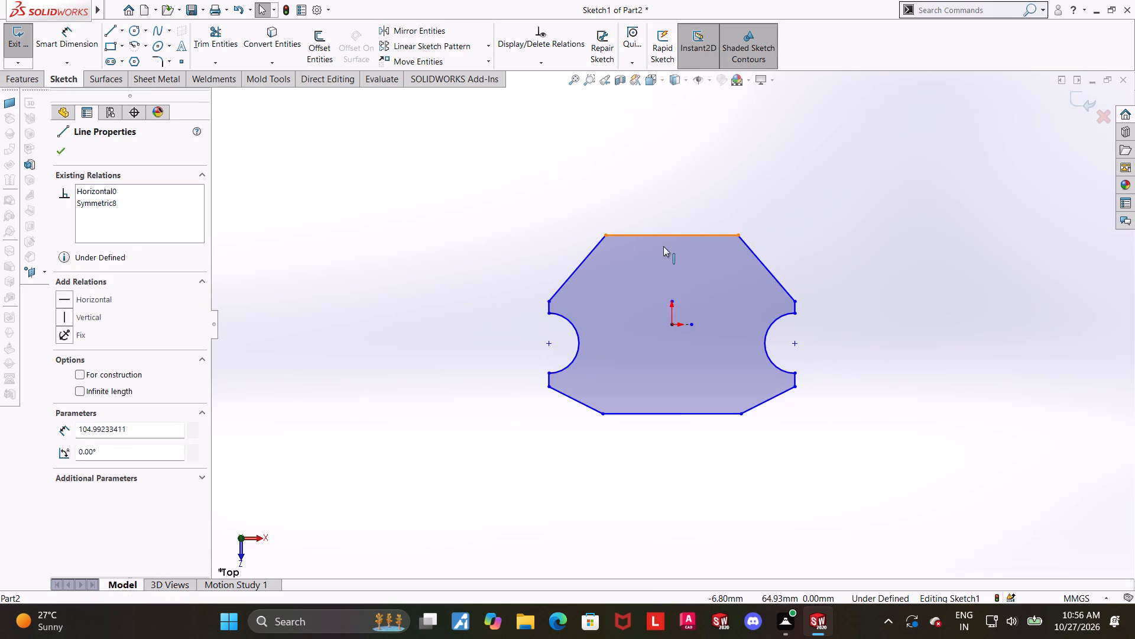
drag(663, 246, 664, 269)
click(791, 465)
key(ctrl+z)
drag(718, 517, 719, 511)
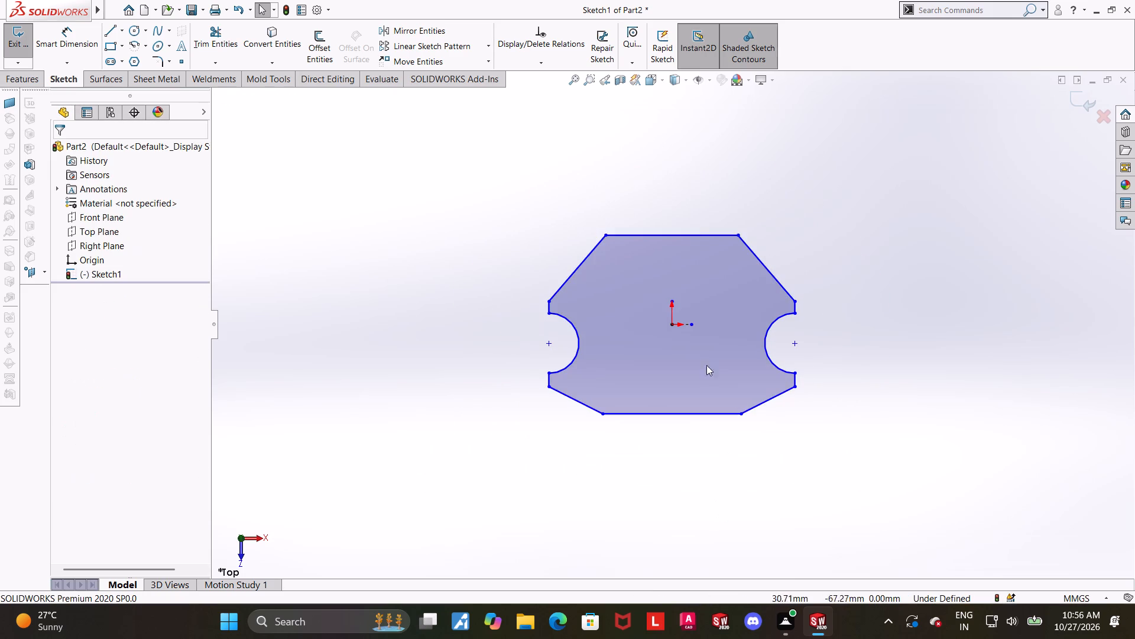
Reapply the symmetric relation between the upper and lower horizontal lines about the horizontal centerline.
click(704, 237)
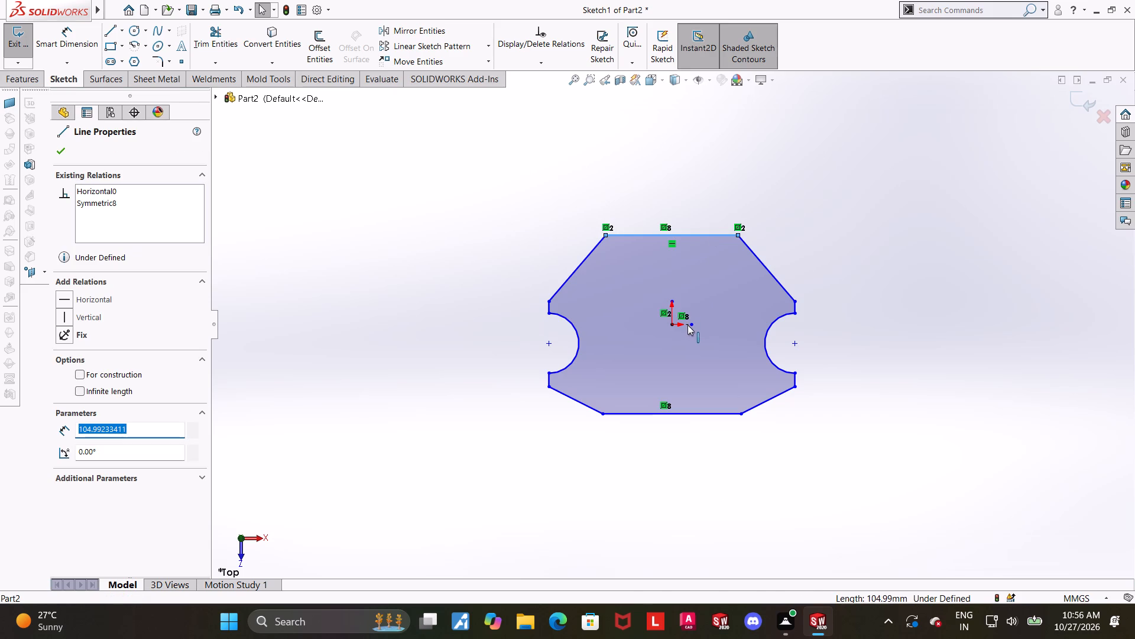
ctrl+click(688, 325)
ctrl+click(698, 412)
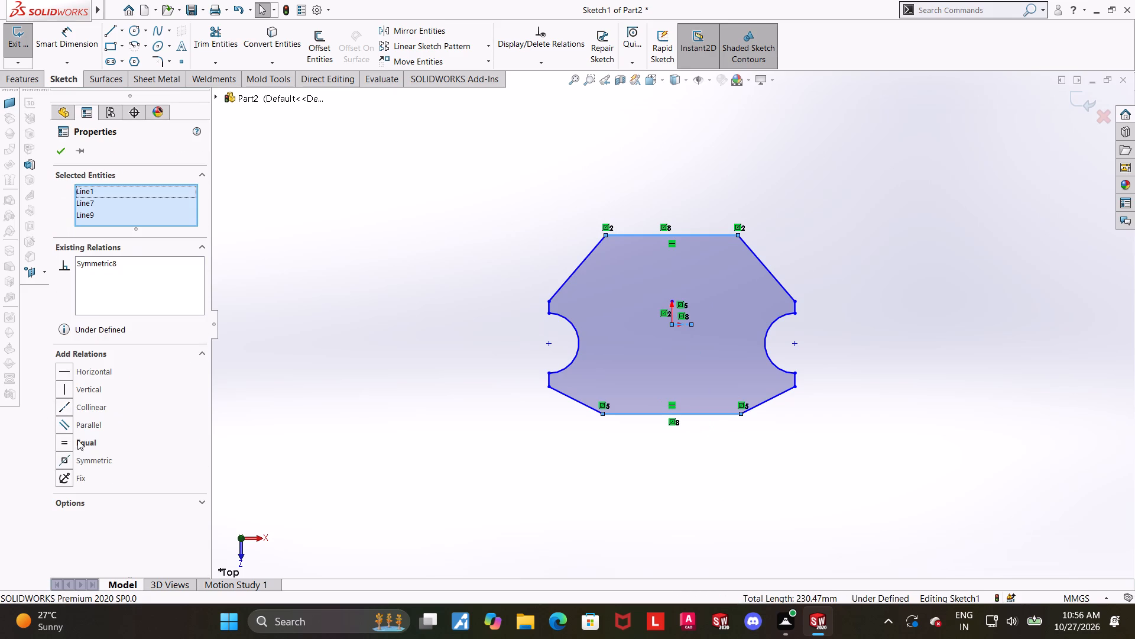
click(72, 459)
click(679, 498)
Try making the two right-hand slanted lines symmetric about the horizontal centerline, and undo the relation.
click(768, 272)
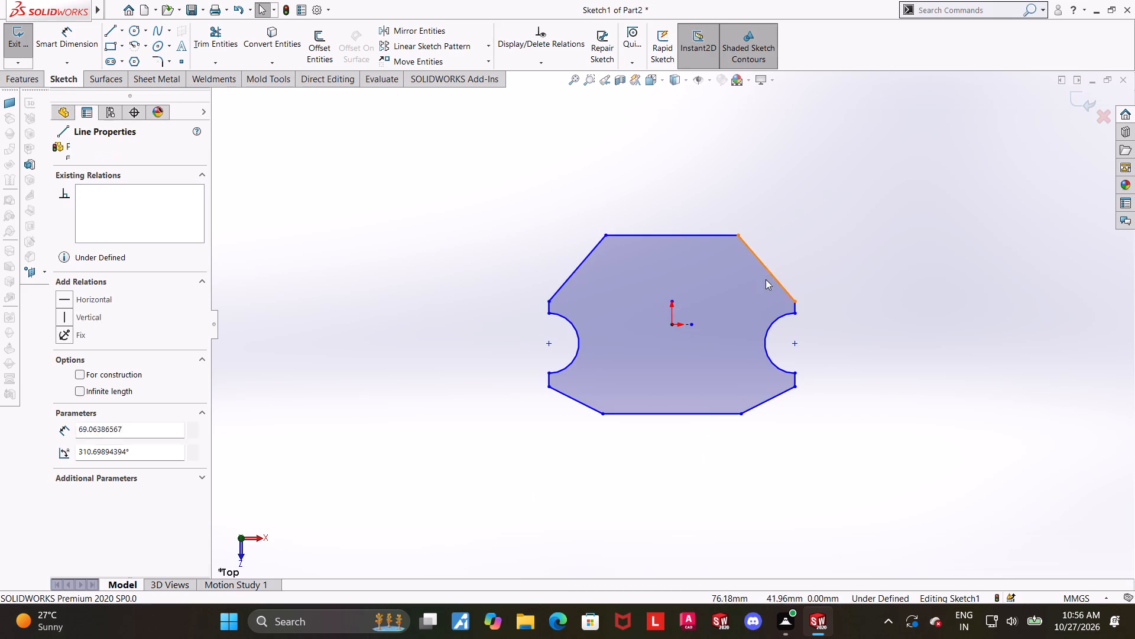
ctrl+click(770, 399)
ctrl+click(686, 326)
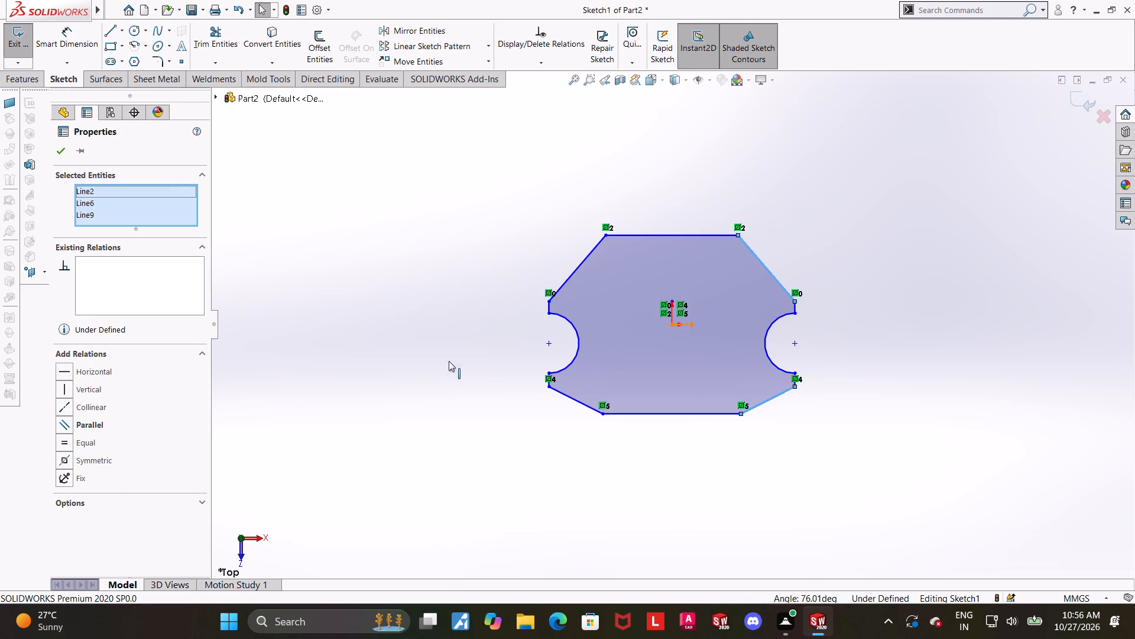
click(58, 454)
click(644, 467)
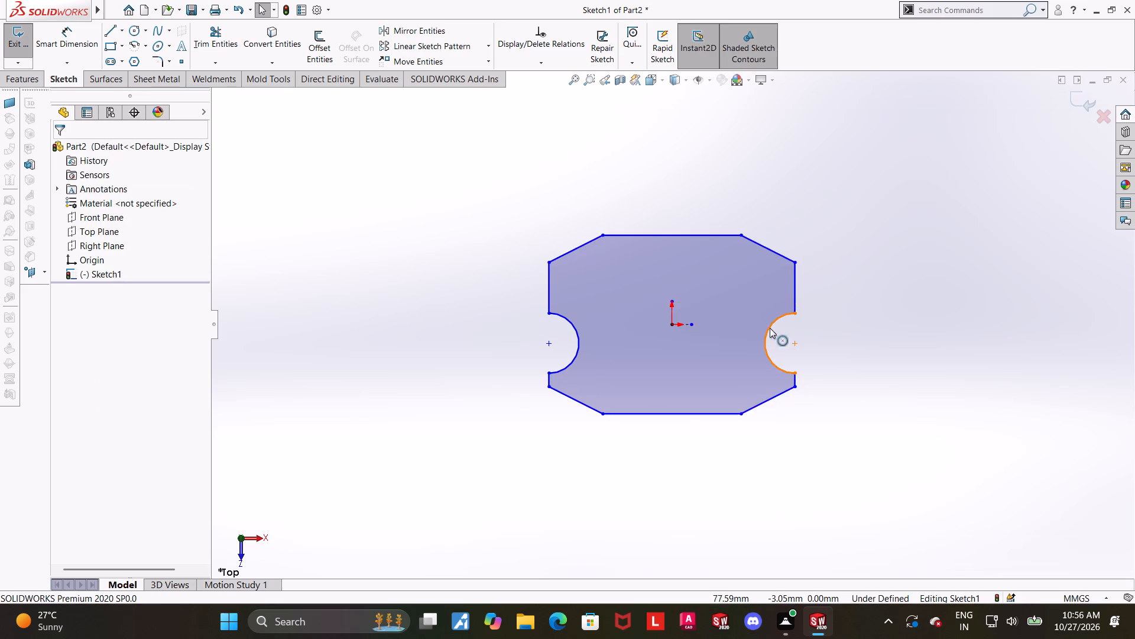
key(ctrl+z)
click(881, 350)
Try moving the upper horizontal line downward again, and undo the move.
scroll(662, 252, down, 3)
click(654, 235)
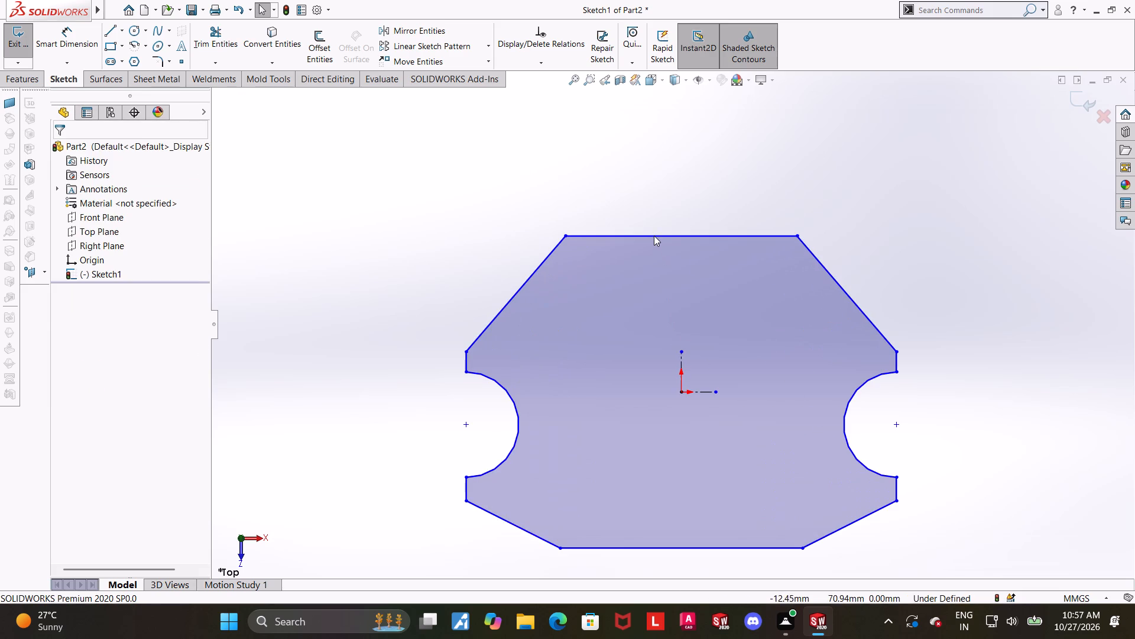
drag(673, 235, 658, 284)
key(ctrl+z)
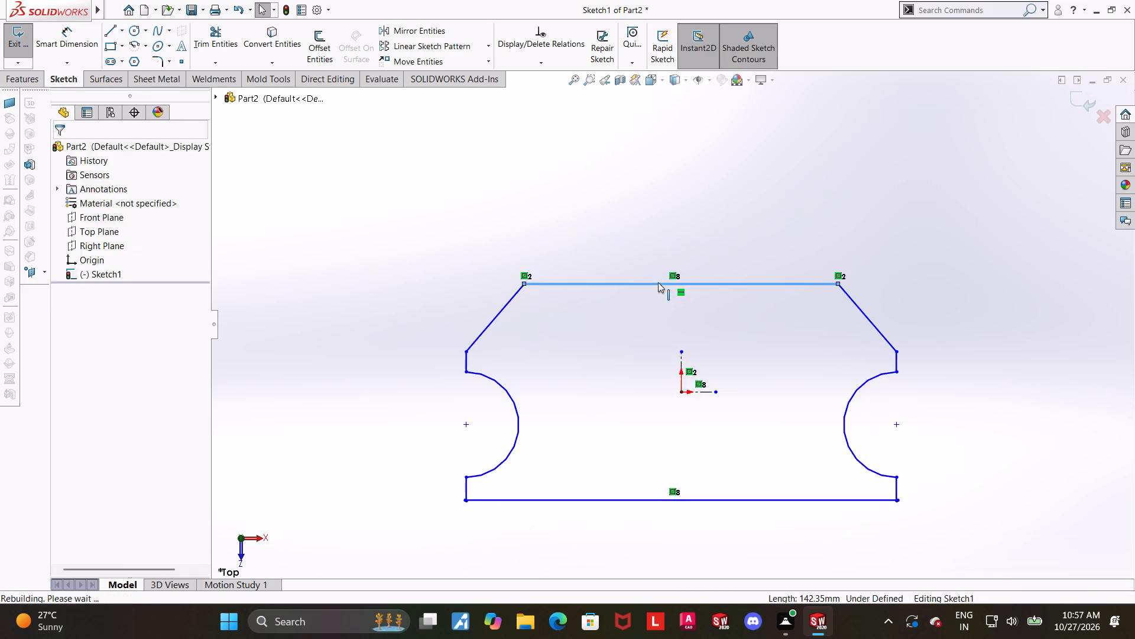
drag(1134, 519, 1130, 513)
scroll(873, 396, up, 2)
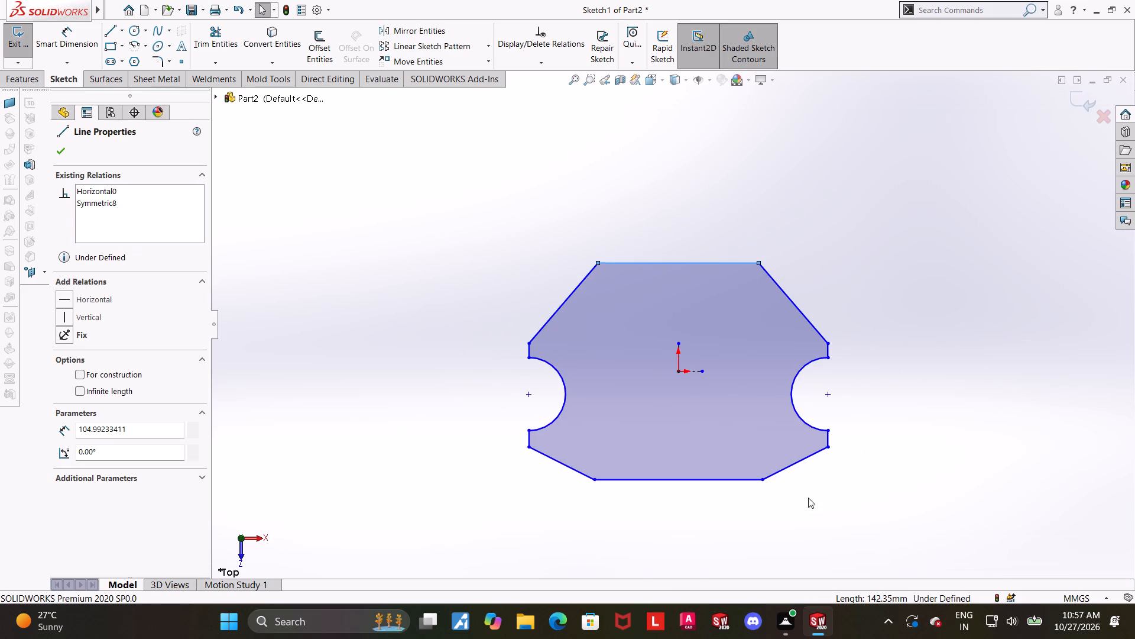
Make the two right-hand slanted lines symmetric about the horizontal centerline.
scroll(802, 498, down, 1)
scroll(714, 406, down, 1)
click(786, 205)
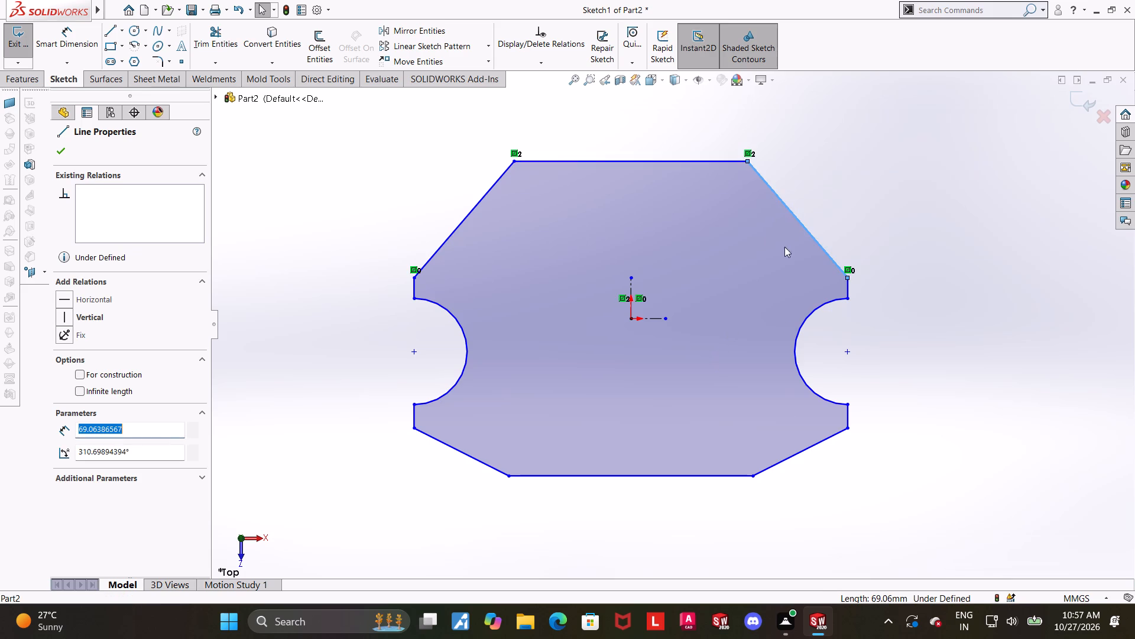
ctrl+click(805, 450)
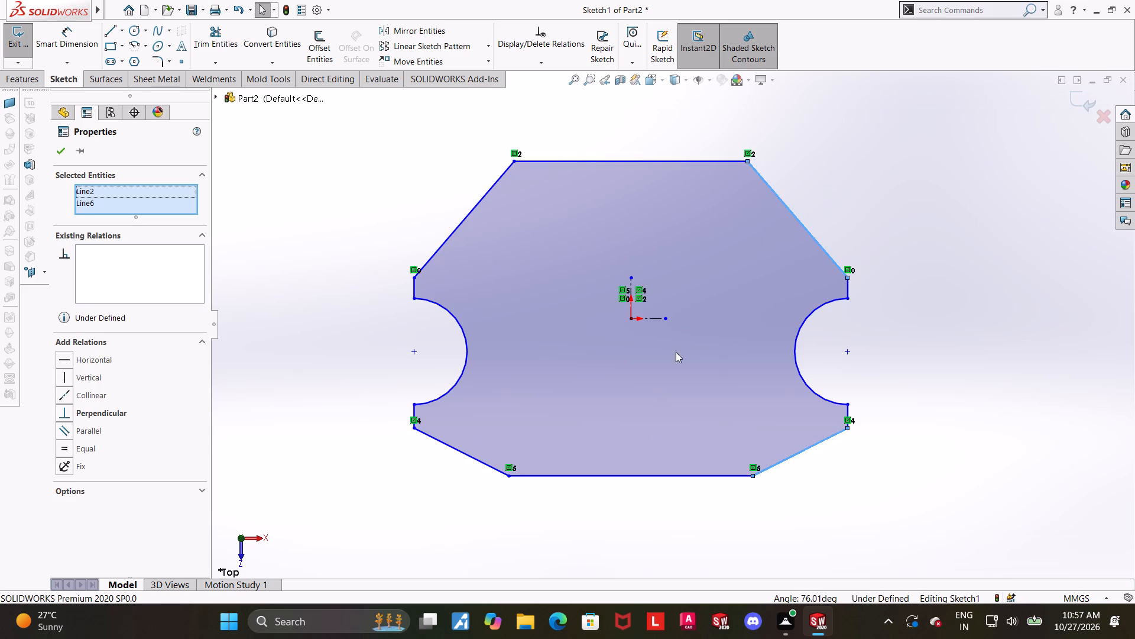
ctrl+click(653, 318)
click(68, 460)
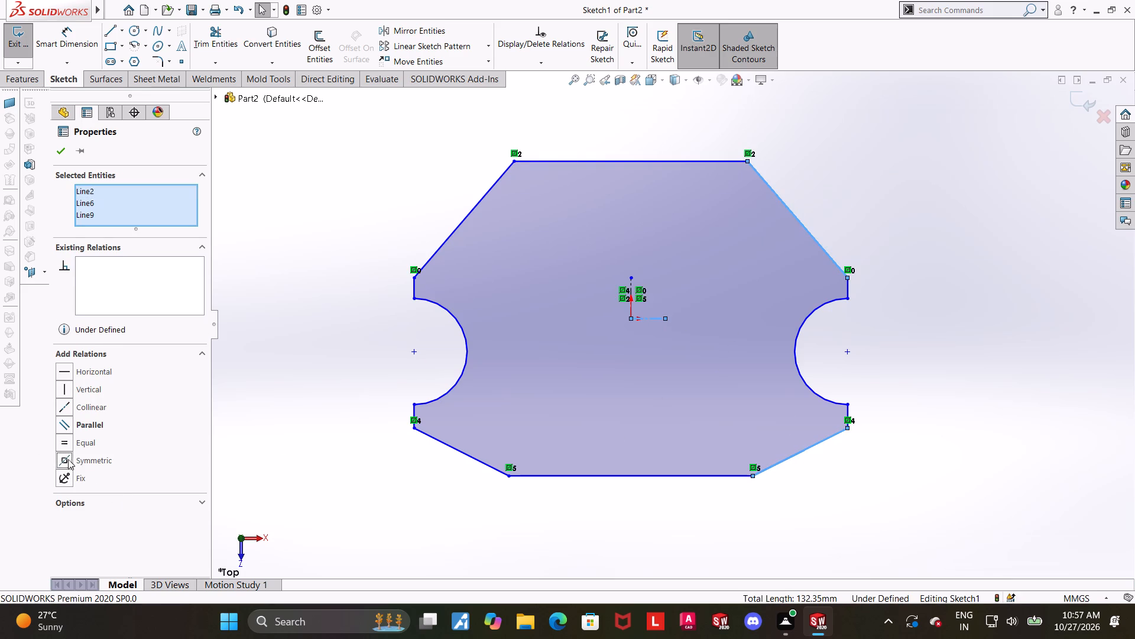
click(978, 475)
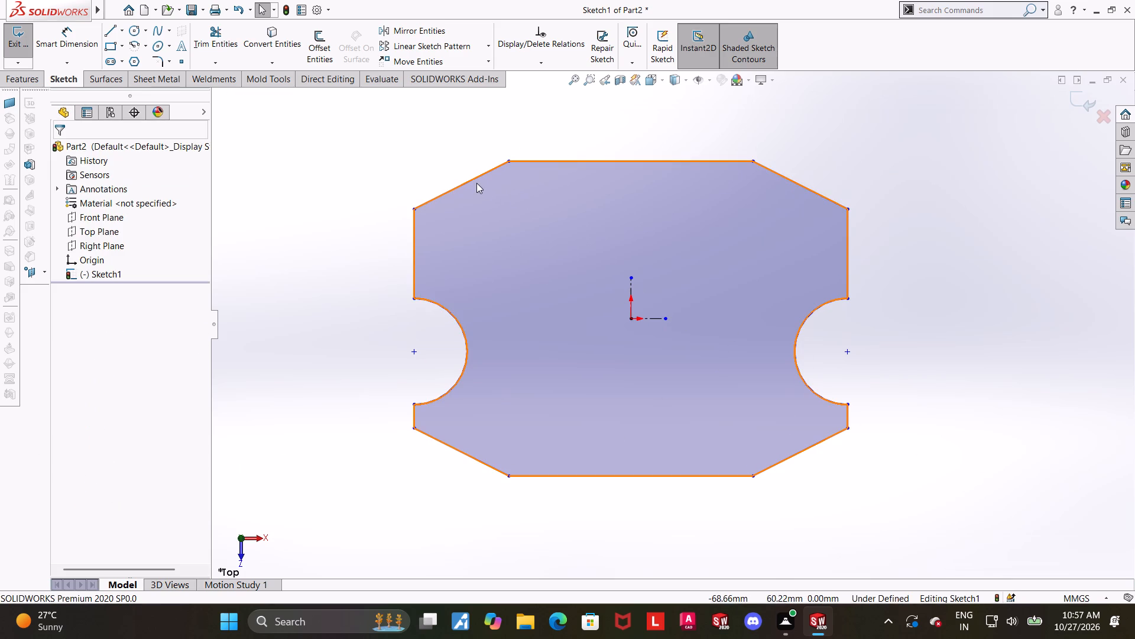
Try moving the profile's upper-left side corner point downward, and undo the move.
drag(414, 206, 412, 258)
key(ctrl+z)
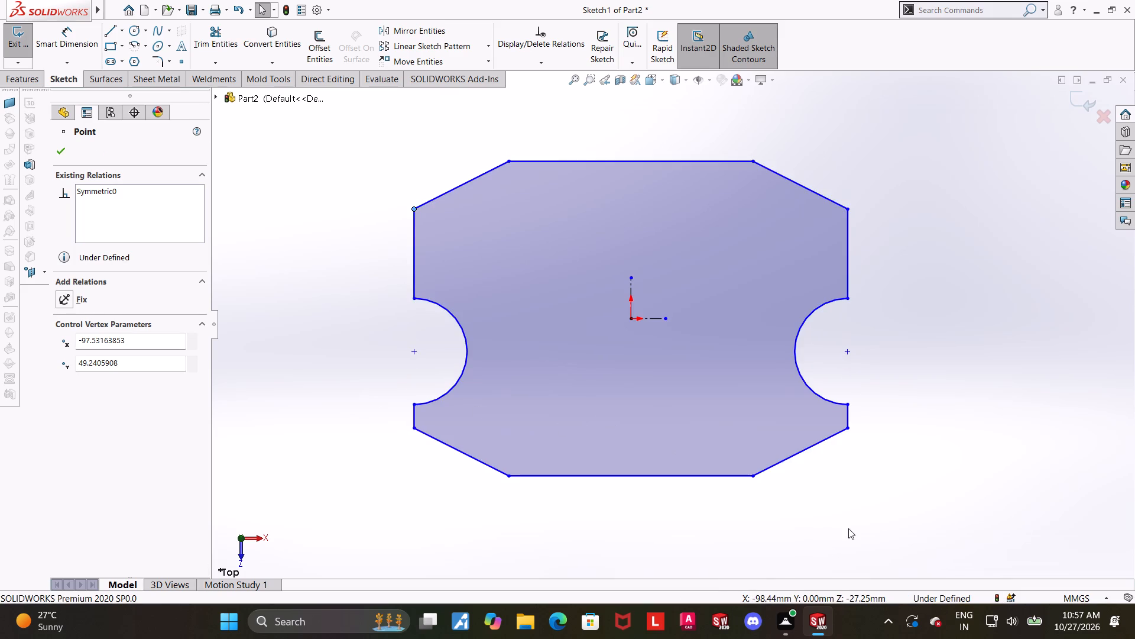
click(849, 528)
Add a horizontal relation between the right-hand notch's arc centre and the sketch origin.
click(848, 353)
ctrl+click(631, 315)
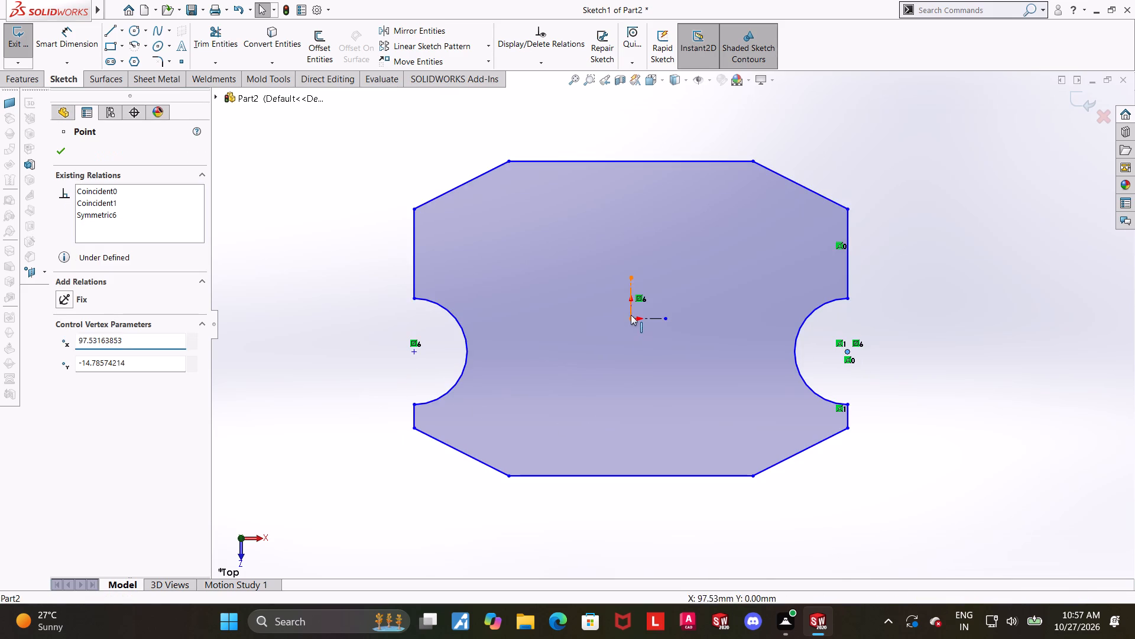
click(1134, 377)
click(927, 377)
click(848, 353)
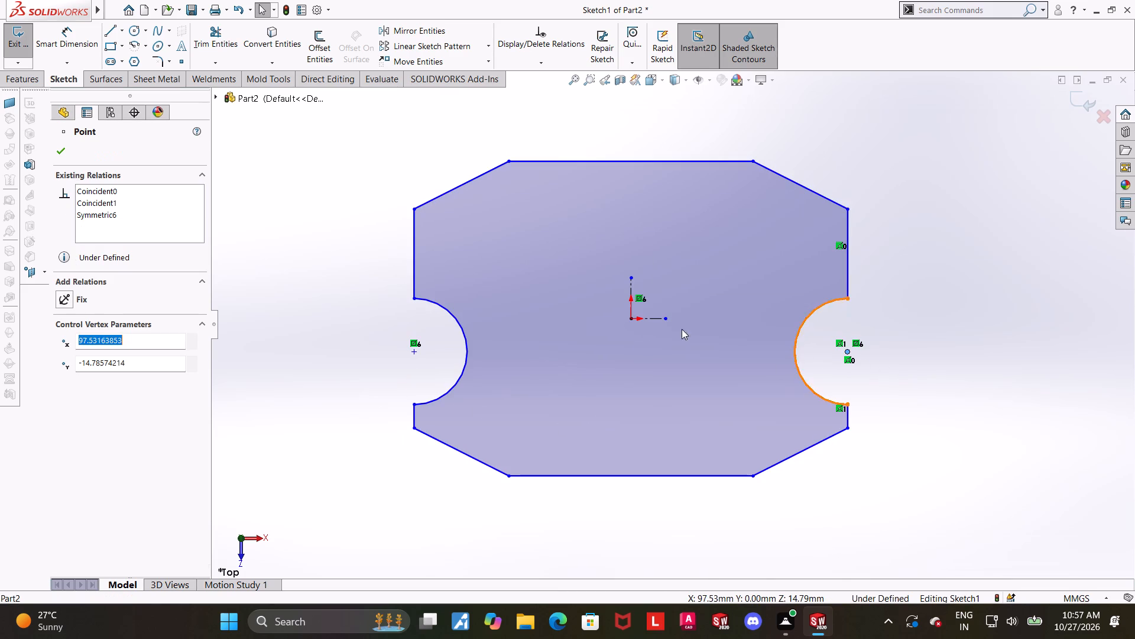
ctrl+click(633, 319)
click(60, 360)
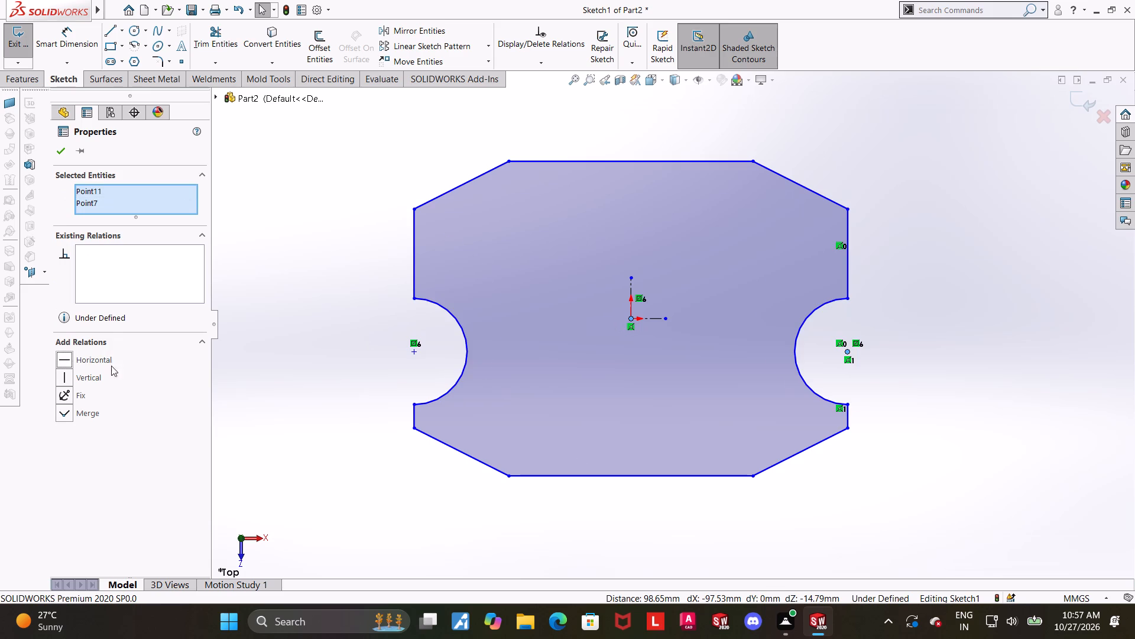
click(903, 540)
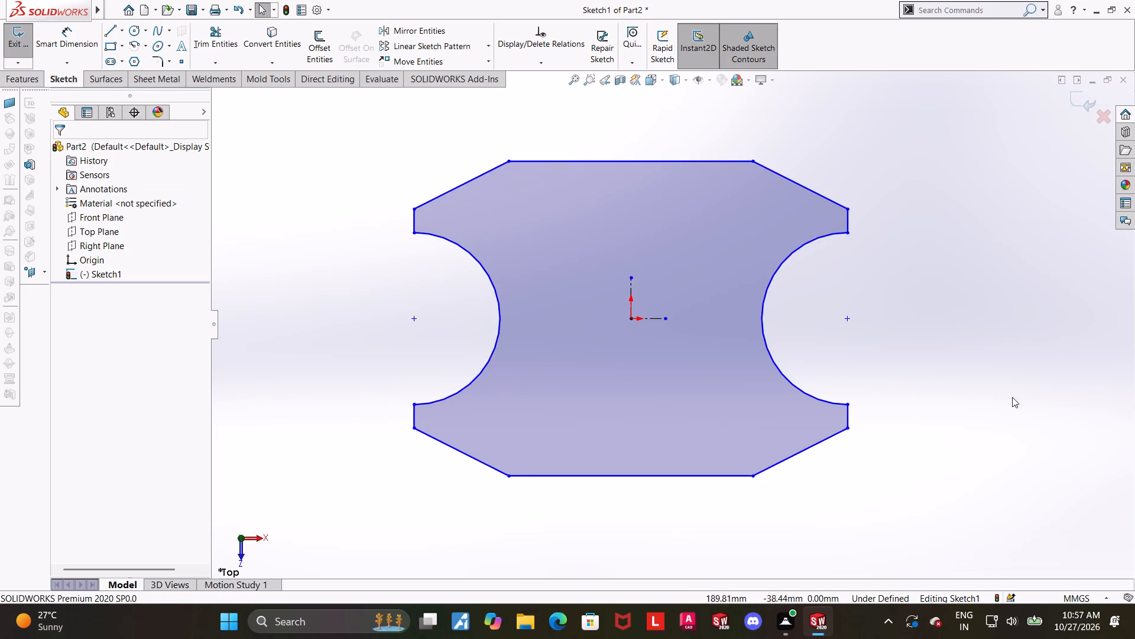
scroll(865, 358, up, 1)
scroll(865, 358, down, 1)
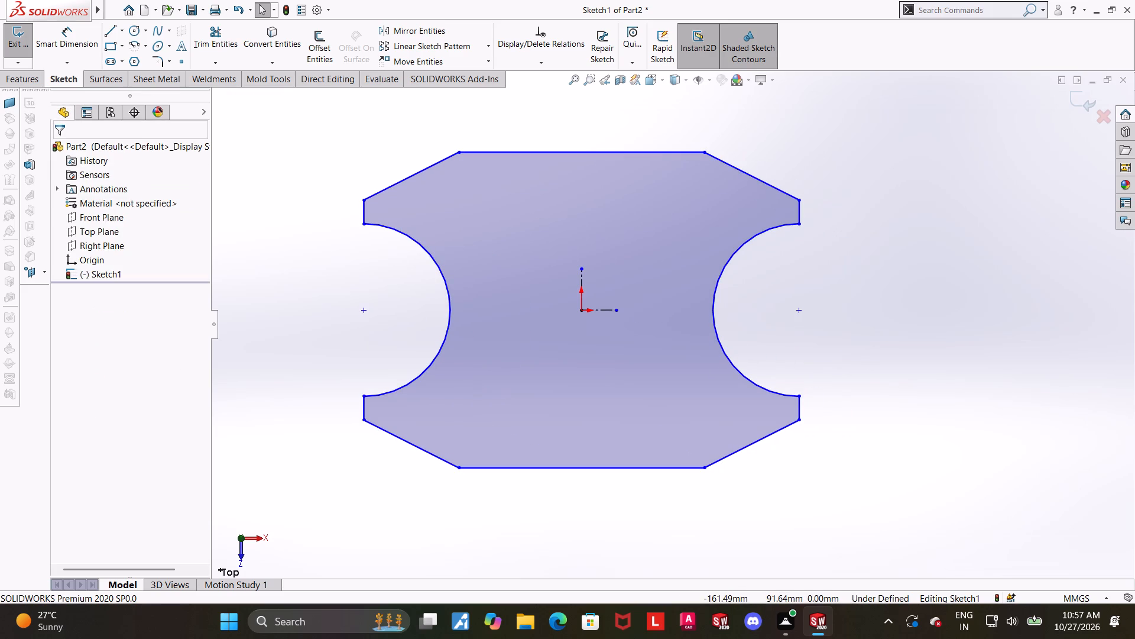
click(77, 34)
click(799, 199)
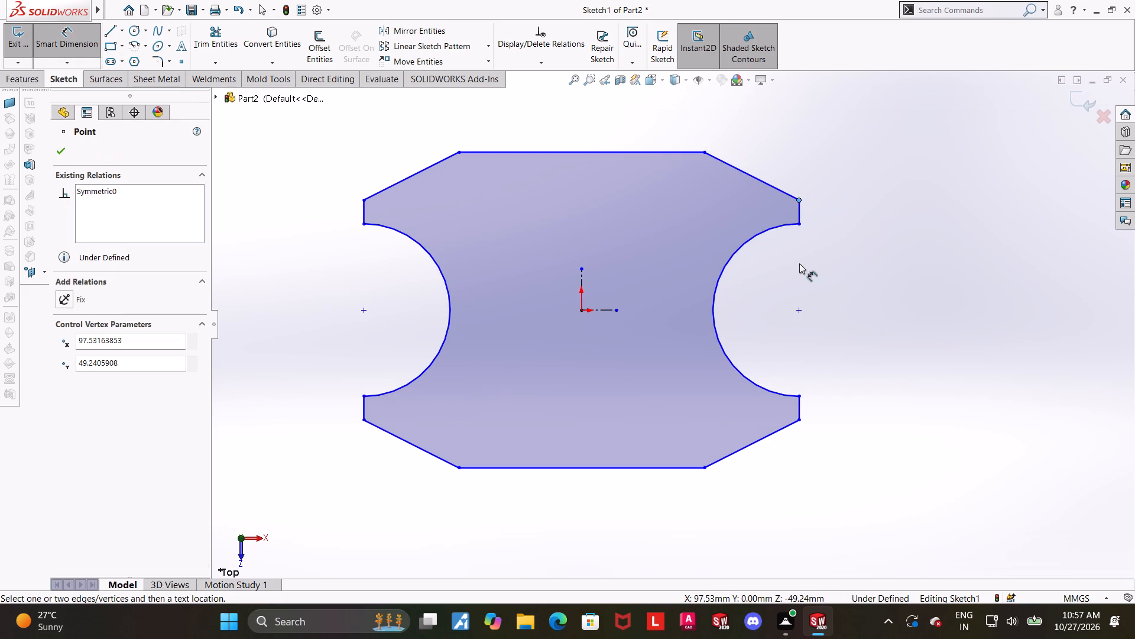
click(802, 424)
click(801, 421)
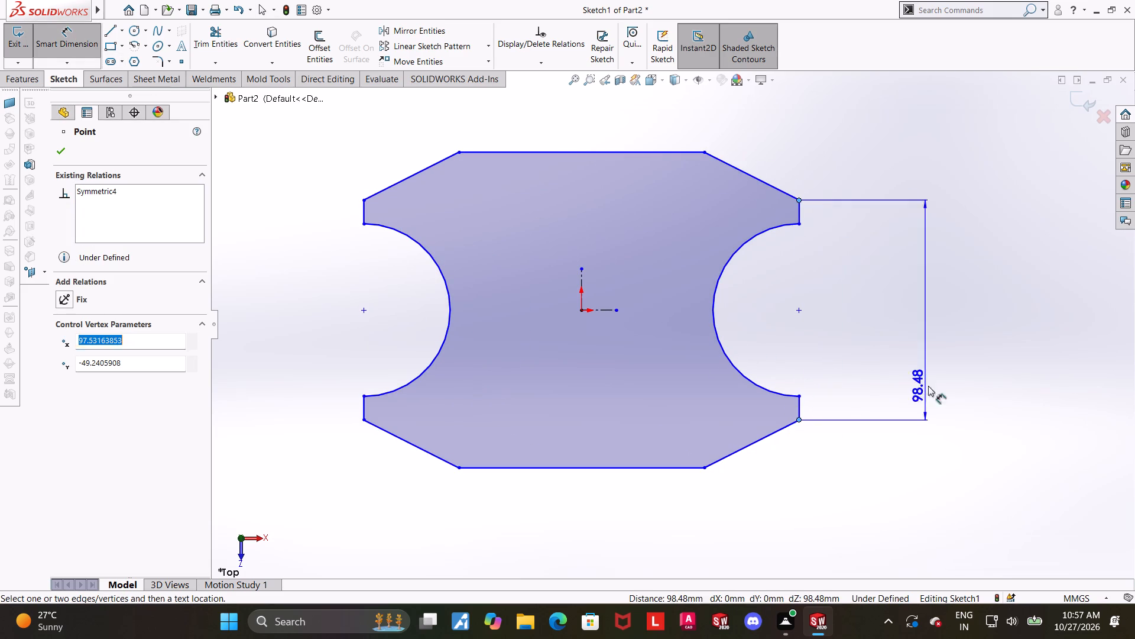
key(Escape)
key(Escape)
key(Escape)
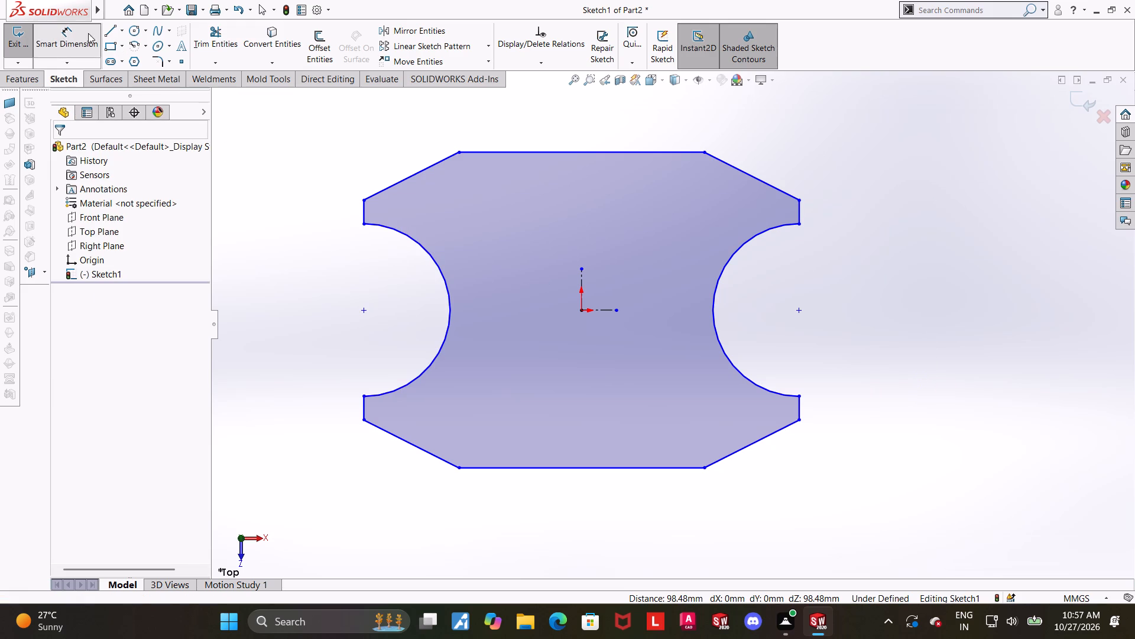
Dimension the vertical distance between the left side's upper and lower corner points as 36 mm.
click(88, 33)
click(364, 199)
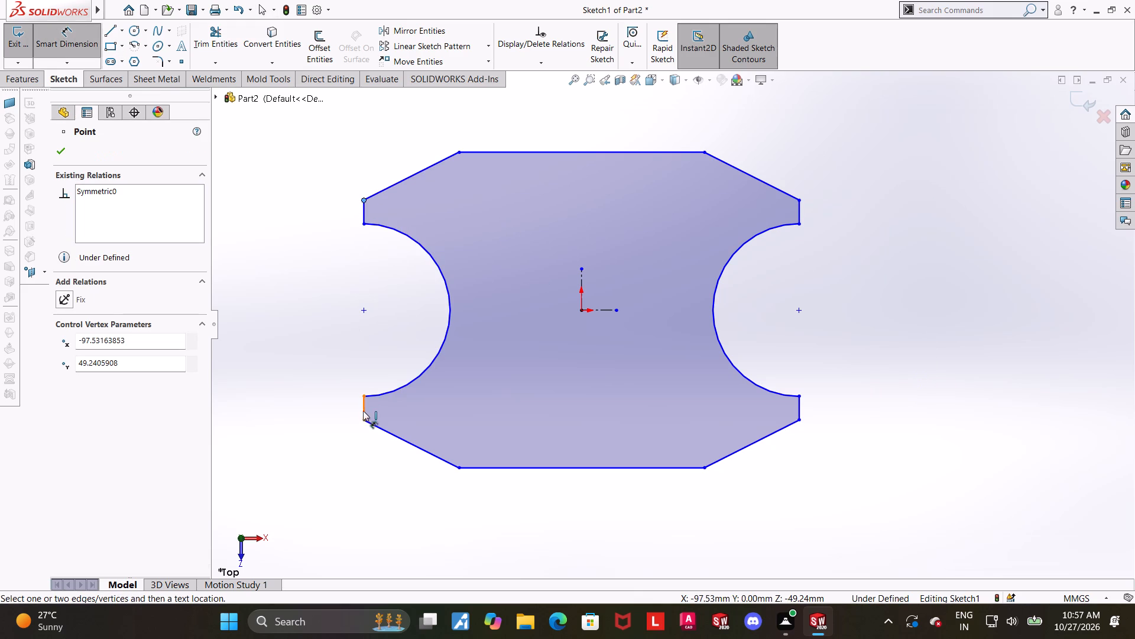
click(362, 424)
click(362, 422)
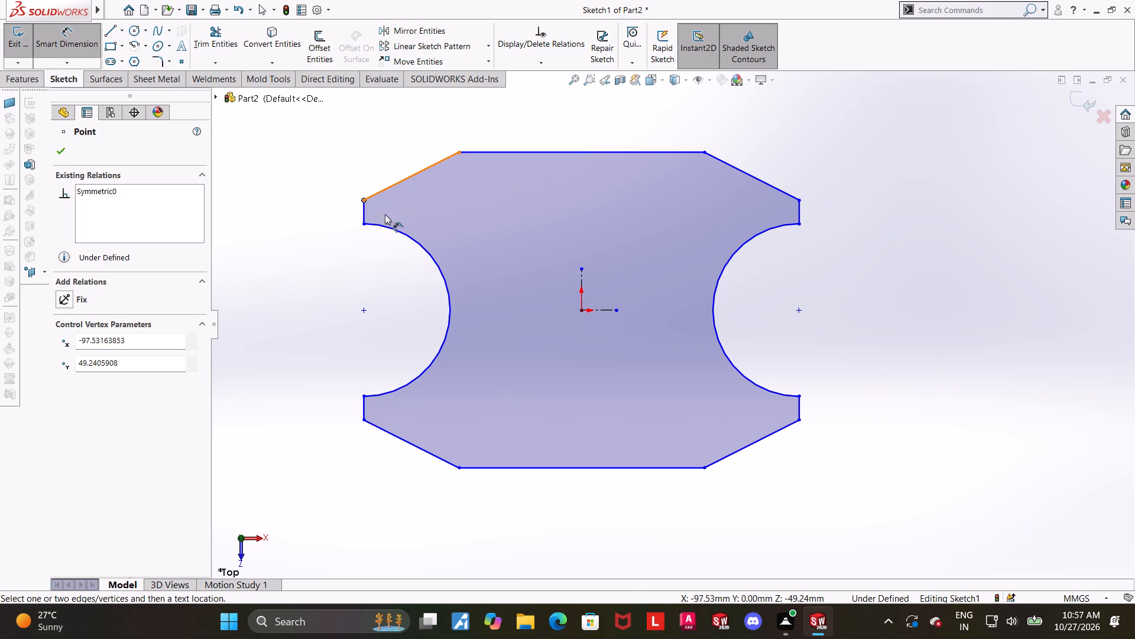
click(363, 421)
click(288, 403)
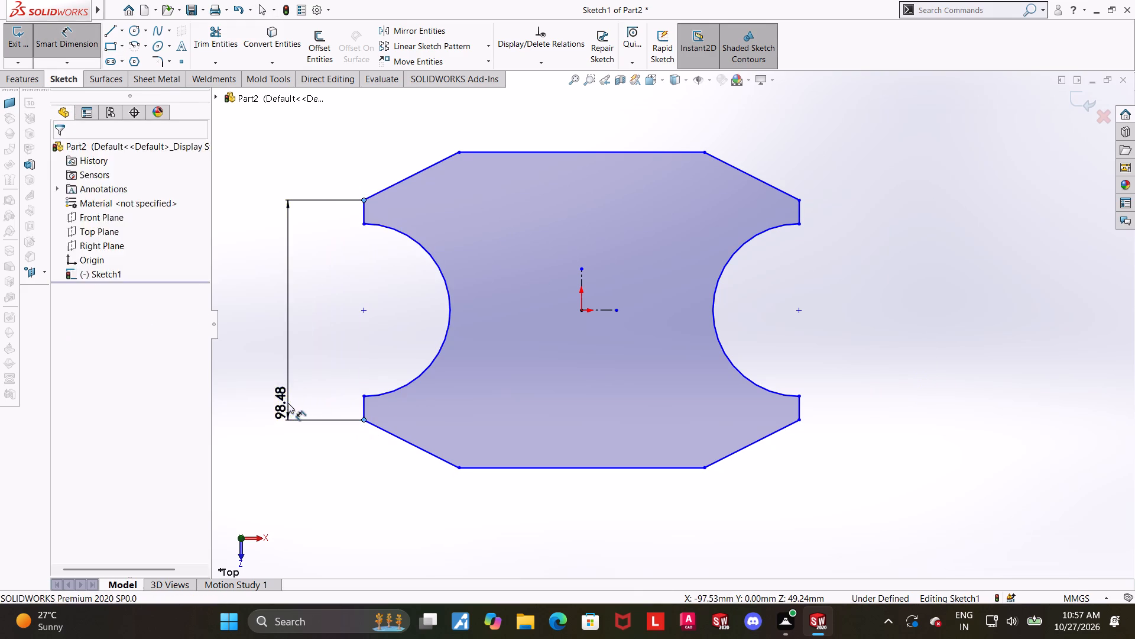
text(36)
key(Return)
key(Escape)
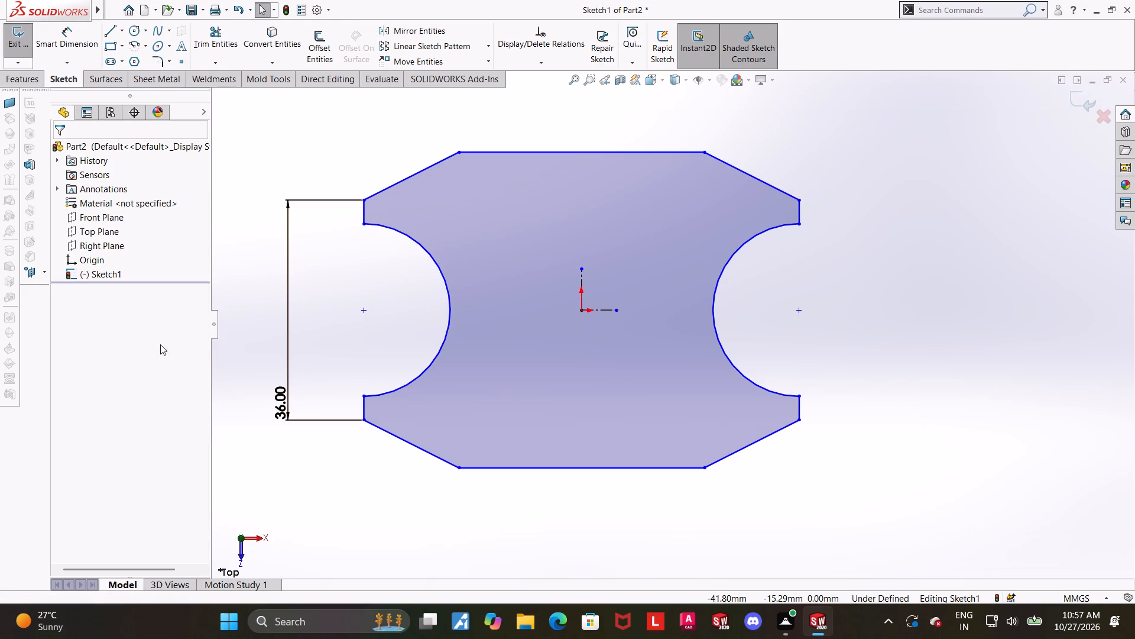
Dimension the right-hand notch's opening between its two arc endpoints as 26 mm.
click(57, 35)
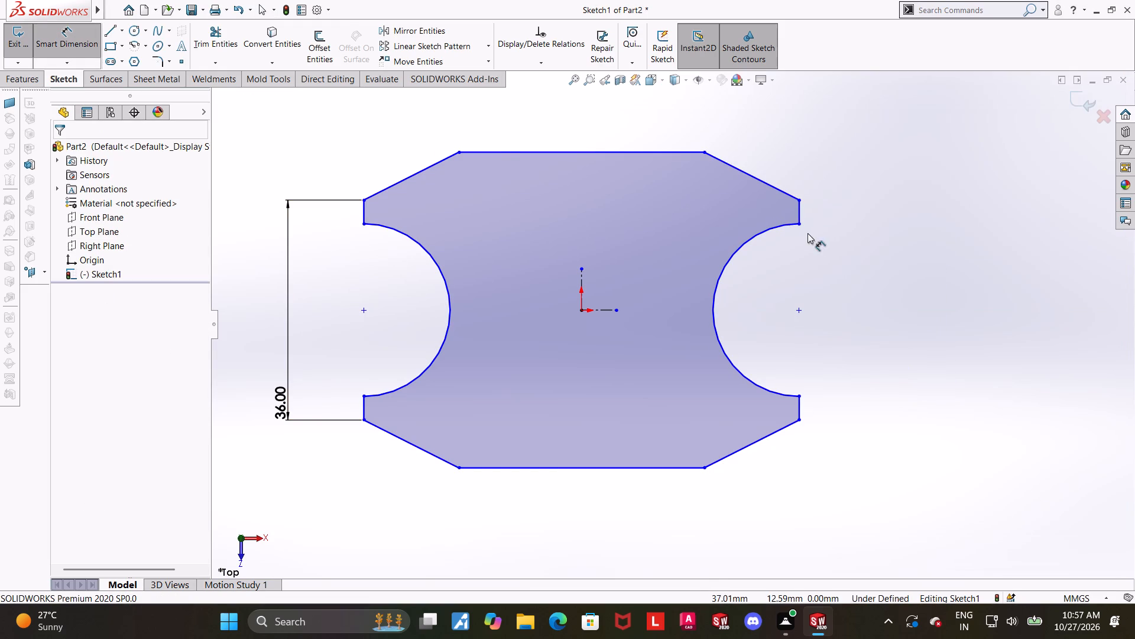
click(797, 228)
click(800, 225)
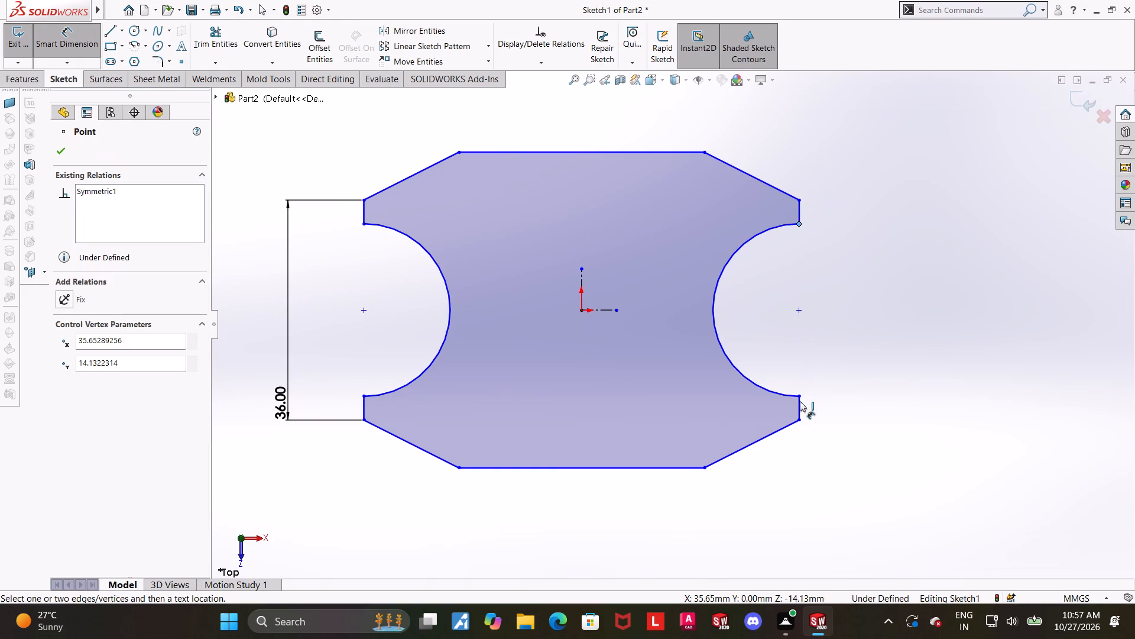
click(799, 397)
click(1009, 350)
key(2)
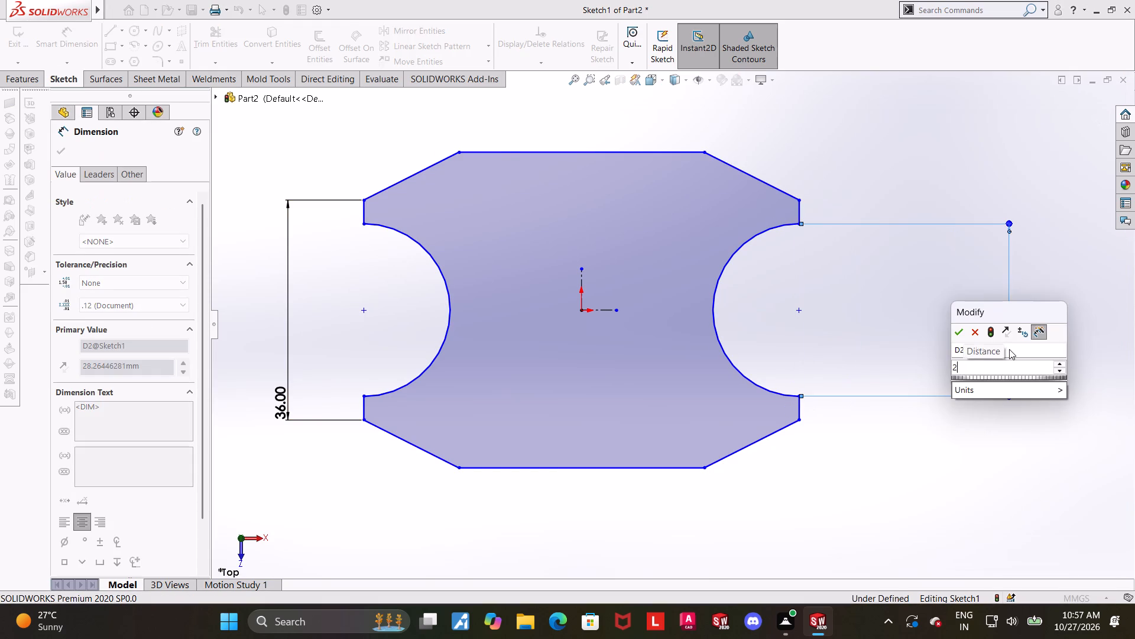
key(6)
key(Return)
key(Escape)
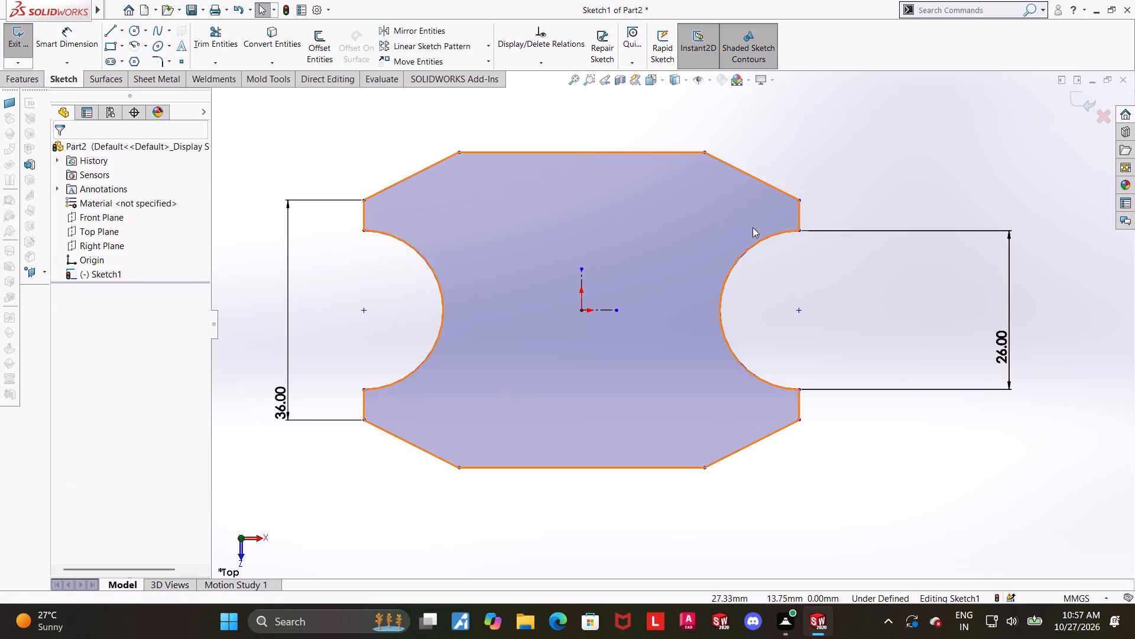
Add a vertical relation between the right-hand notch's two endpoints and its arc centre.
ctrl+click(800, 233)
ctrl+click(798, 316)
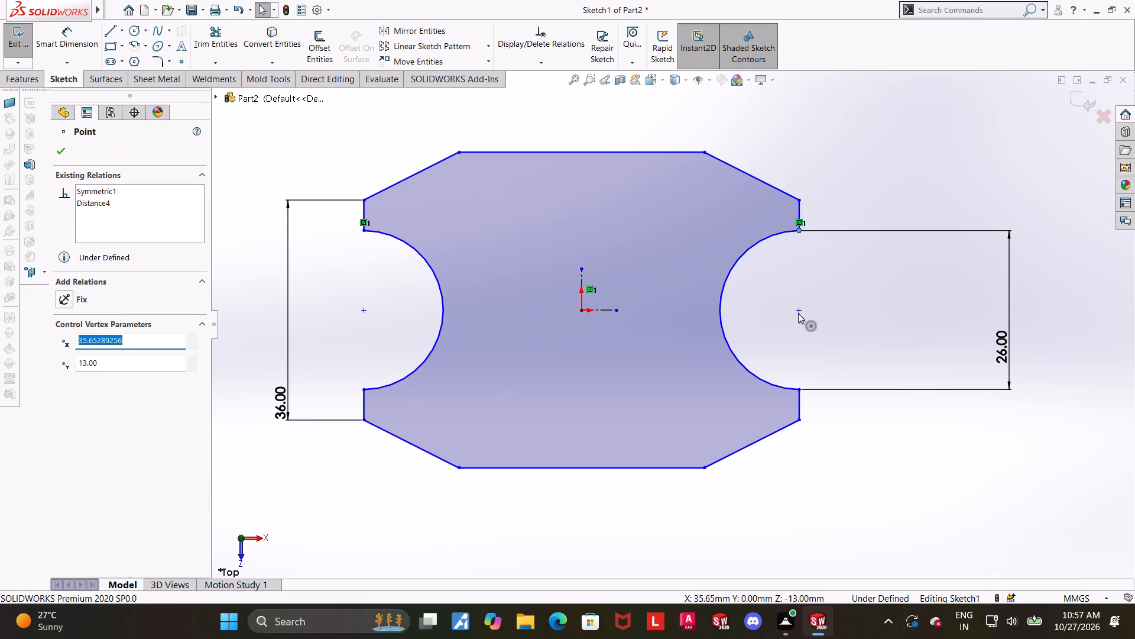
ctrl+click(798, 311)
ctrl+click(799, 386)
click(65, 386)
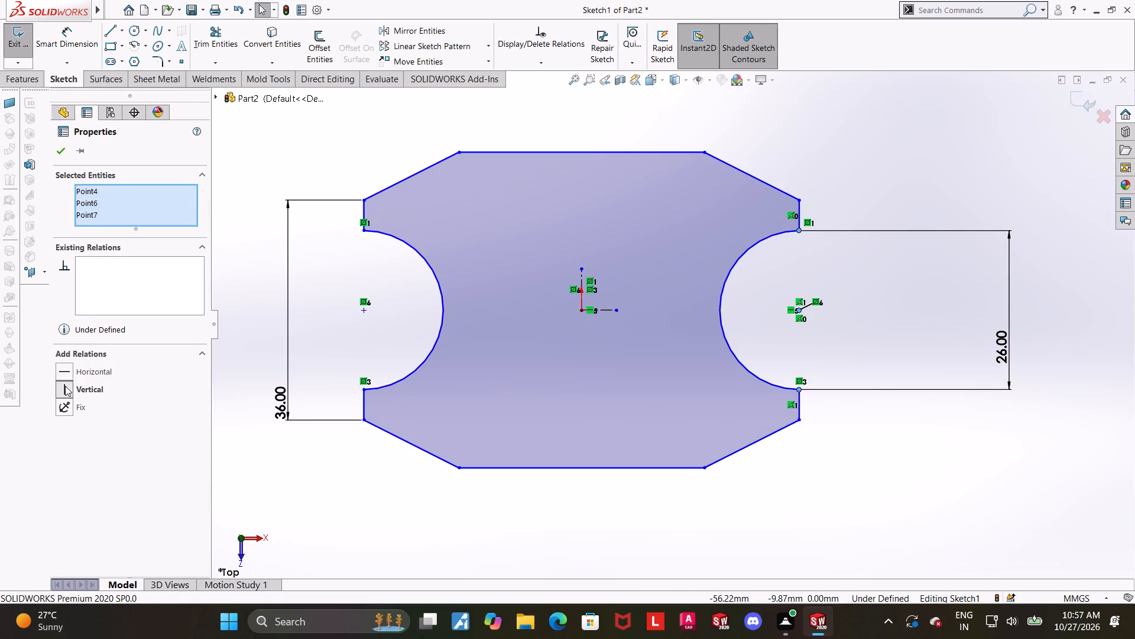
click(1004, 476)
Add a vertical relation between the left-hand notch's two endpoints and its arc centre.
ctrl+click(365, 230)
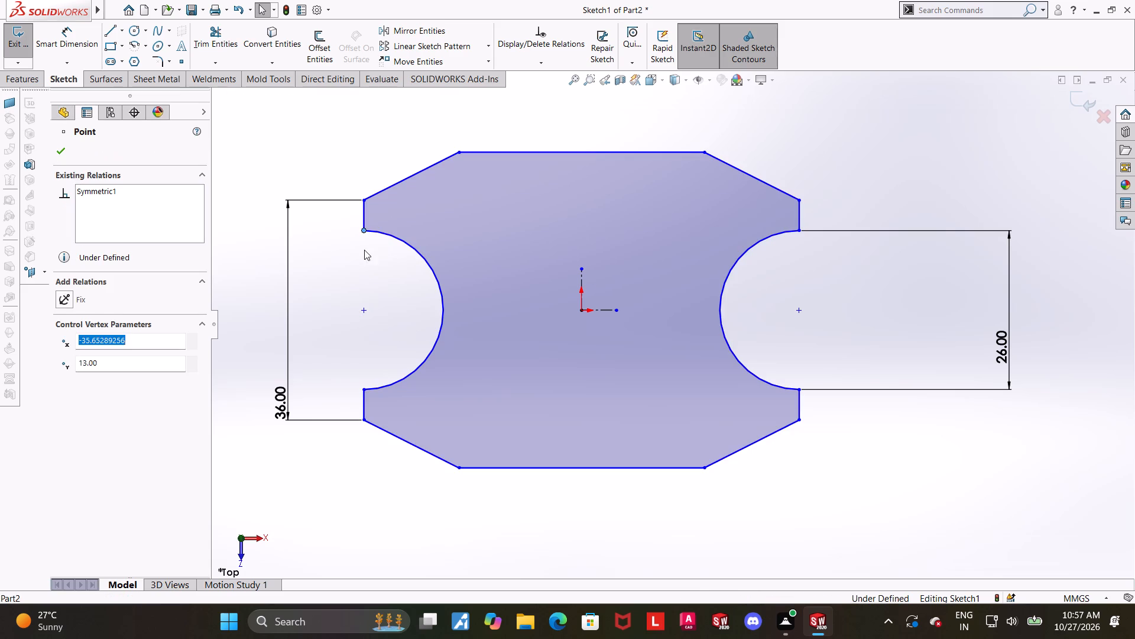
ctrl+click(362, 310)
ctrl+click(364, 388)
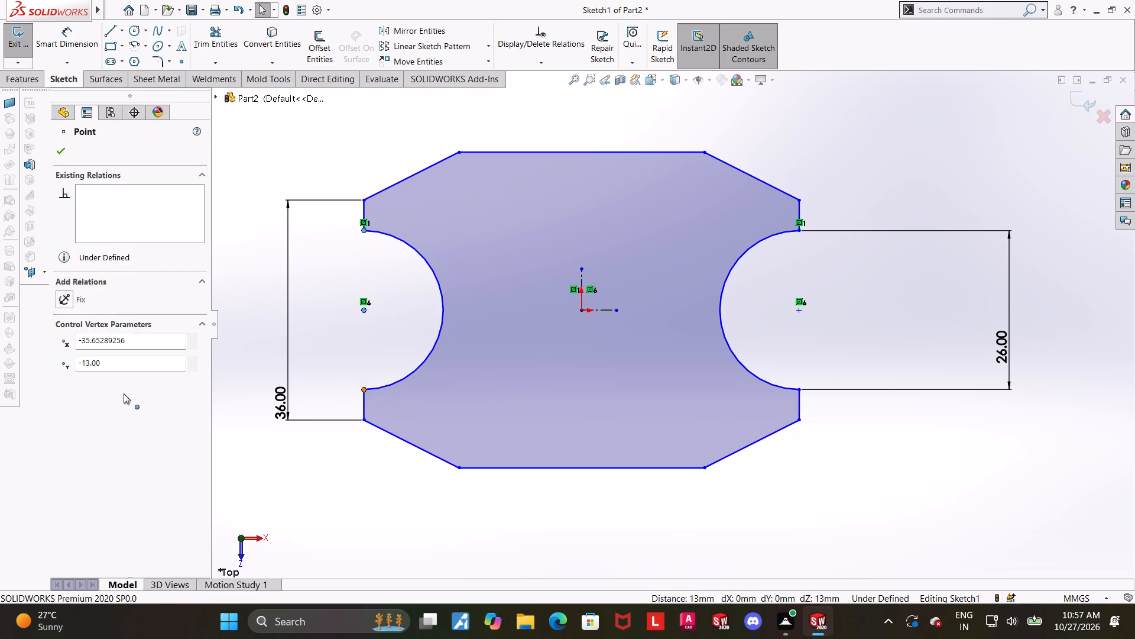
click(59, 384)
click(341, 468)
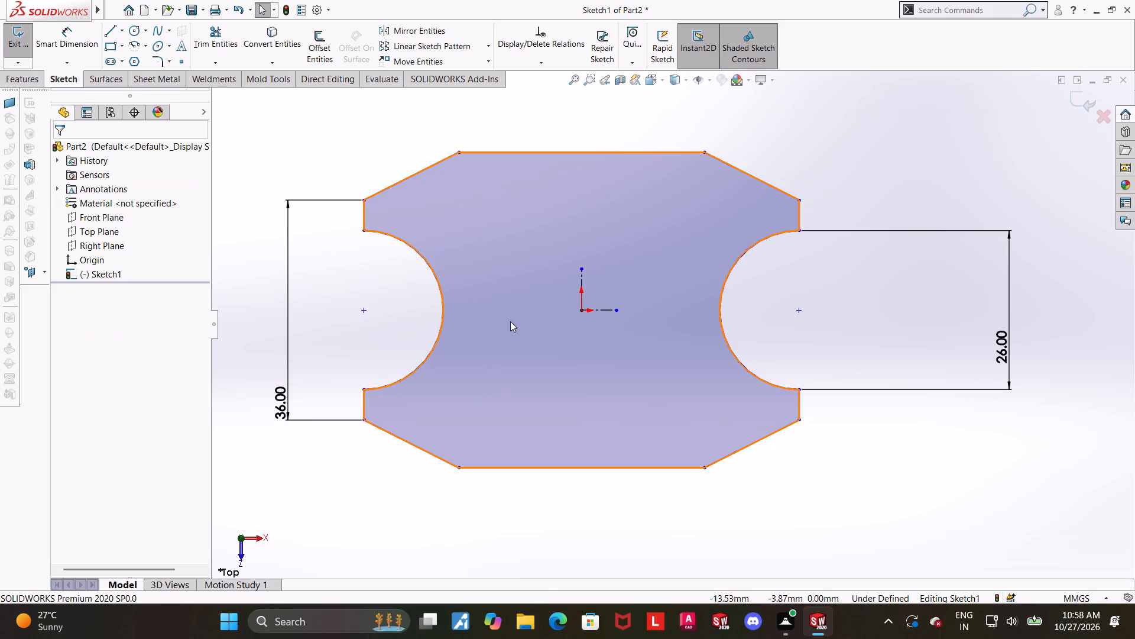
Dimension the profile's overall width between the lower left and lower right vertical edges as 82 mm.
scroll(581, 312, up, 1)
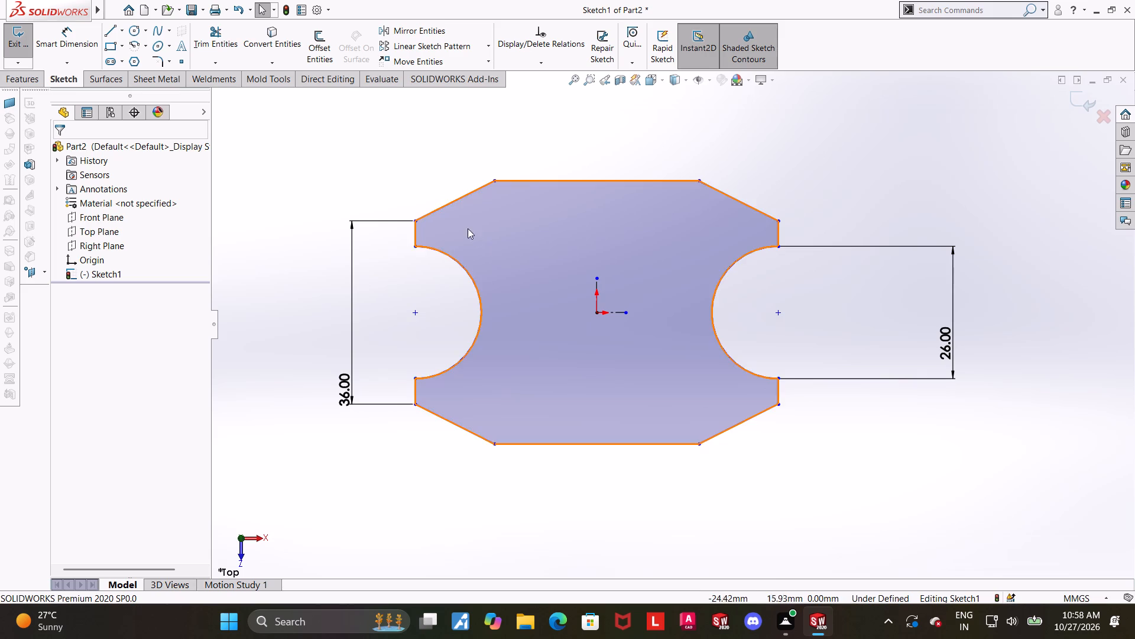
click(56, 29)
click(414, 388)
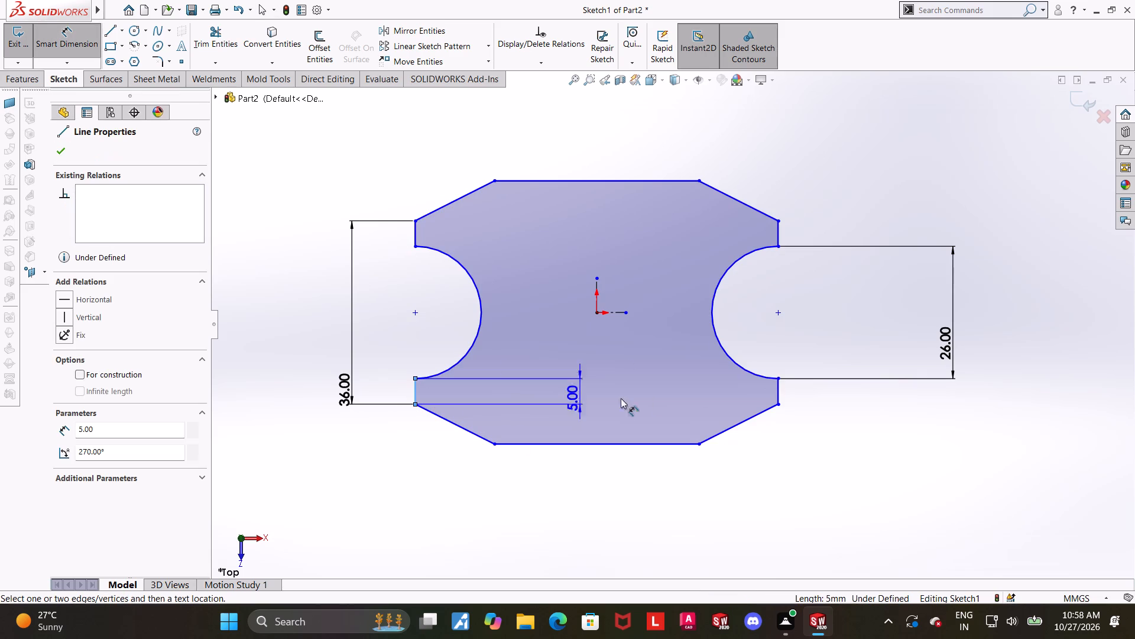
click(775, 391)
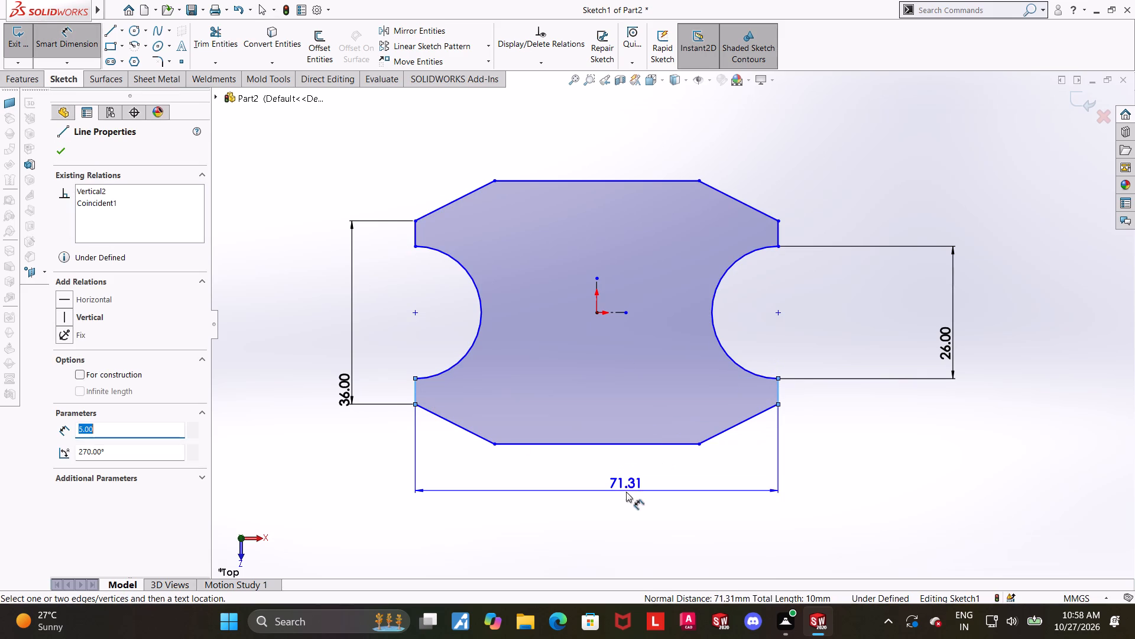
click(624, 500)
text(82)
key(Return)
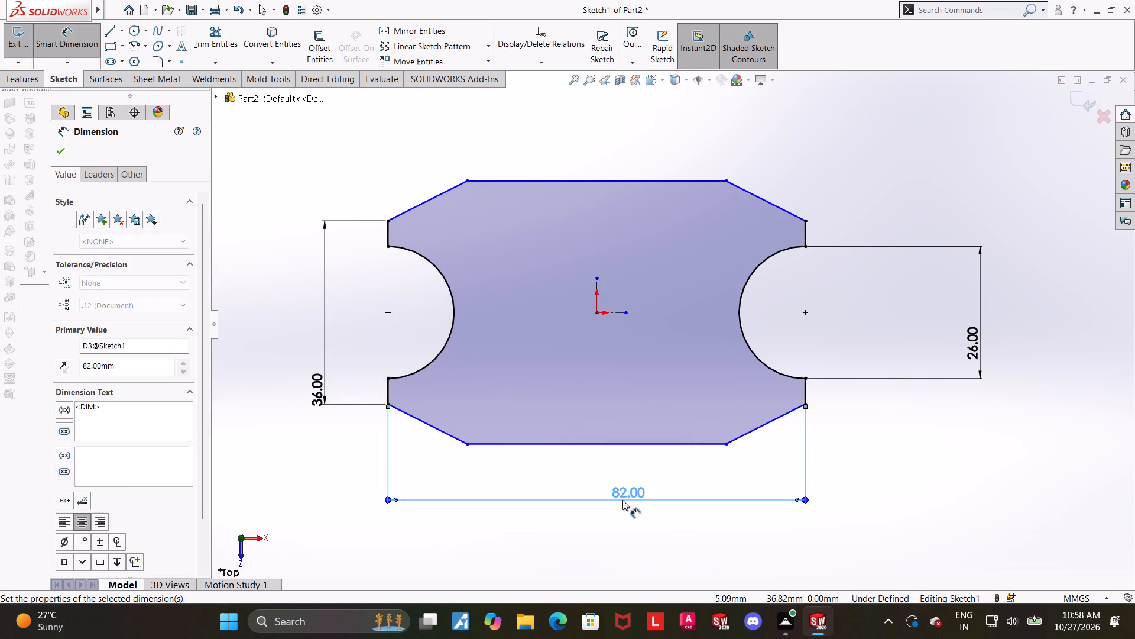
key(Escape)
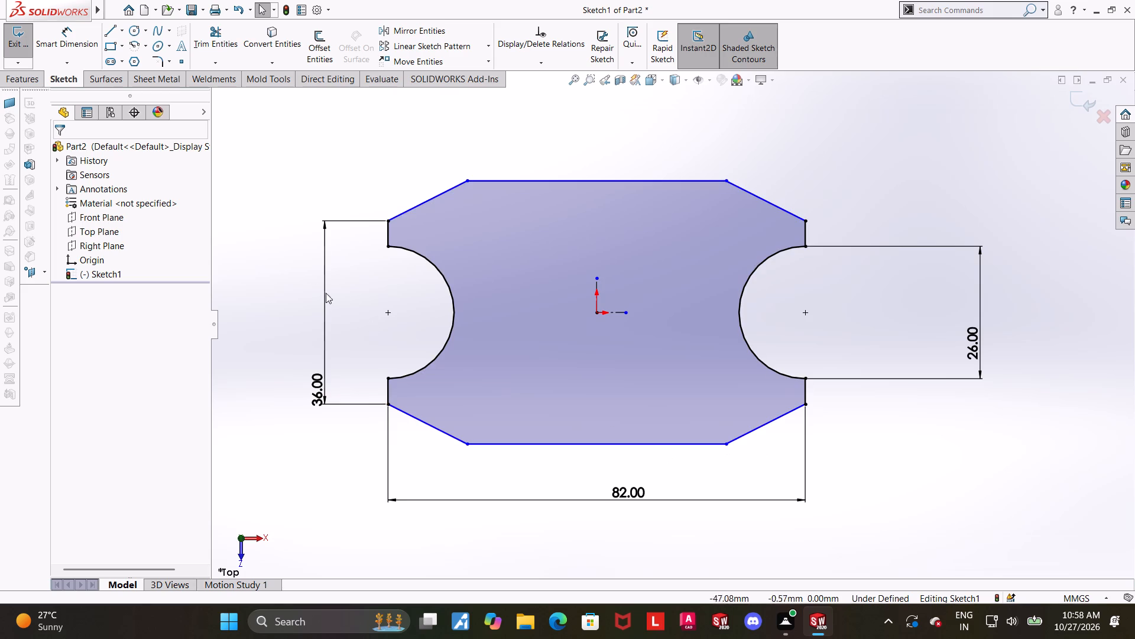
Dimension the length of the profile's lower horizontal line as 50 mm.
click(77, 32)
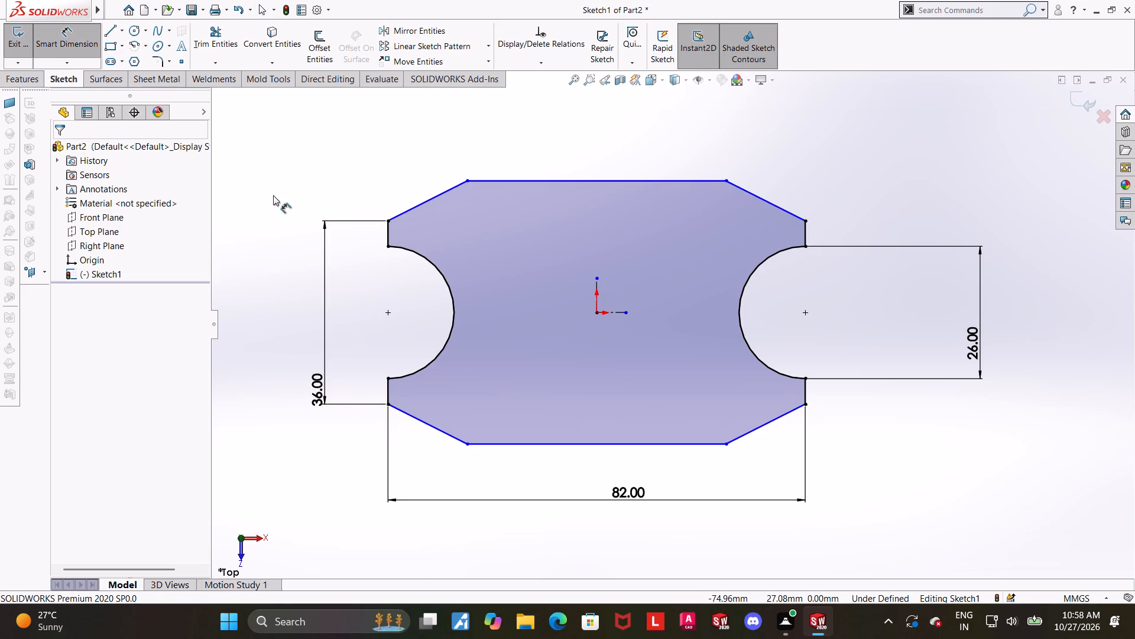
click(546, 444)
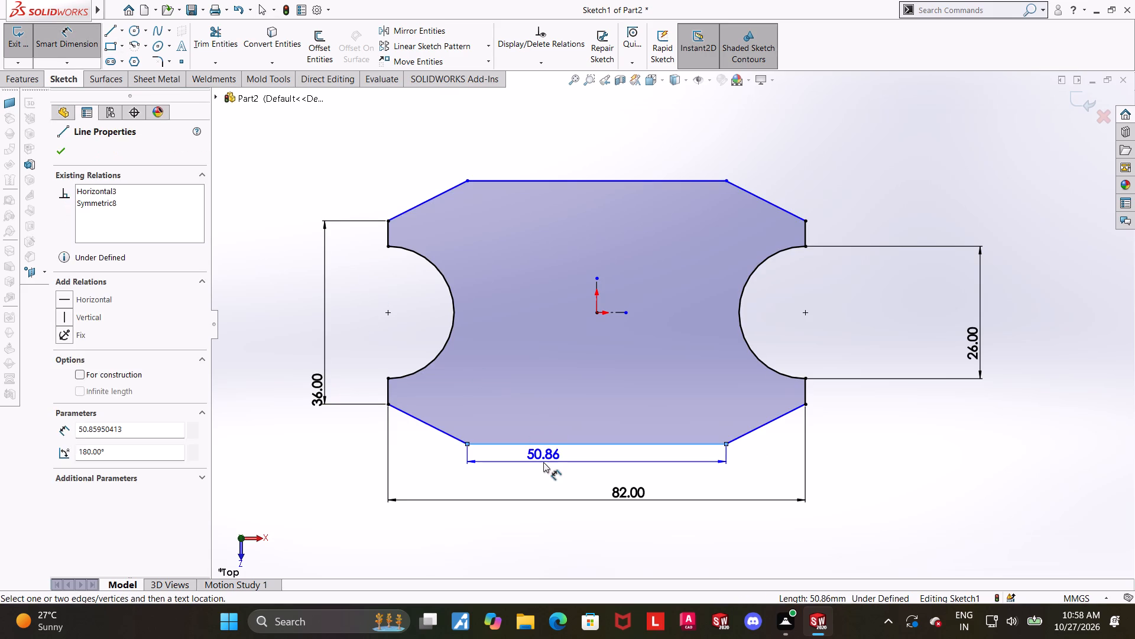
click(543, 462)
text(50)
key(Return)
key(Escape)
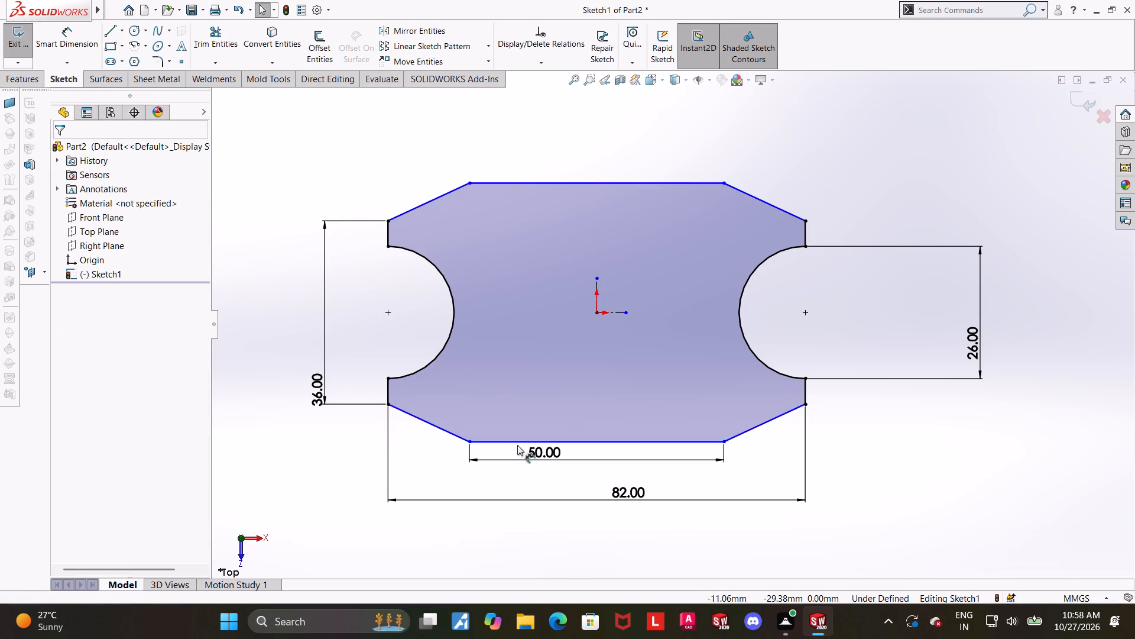
click(961, 450)
scroll(909, 432, up, 1)
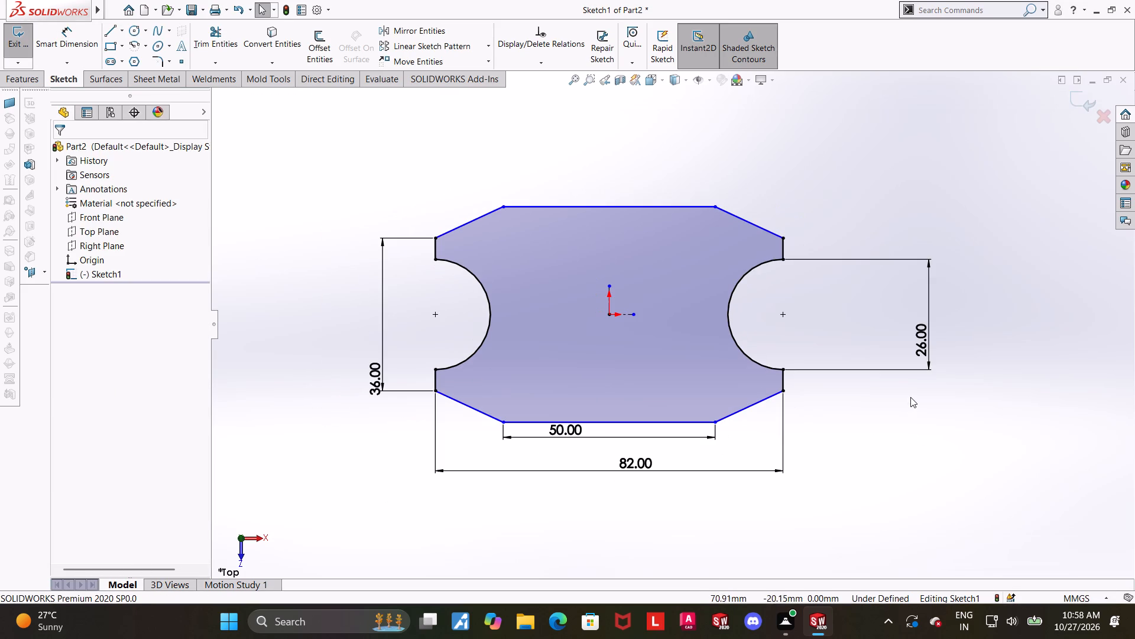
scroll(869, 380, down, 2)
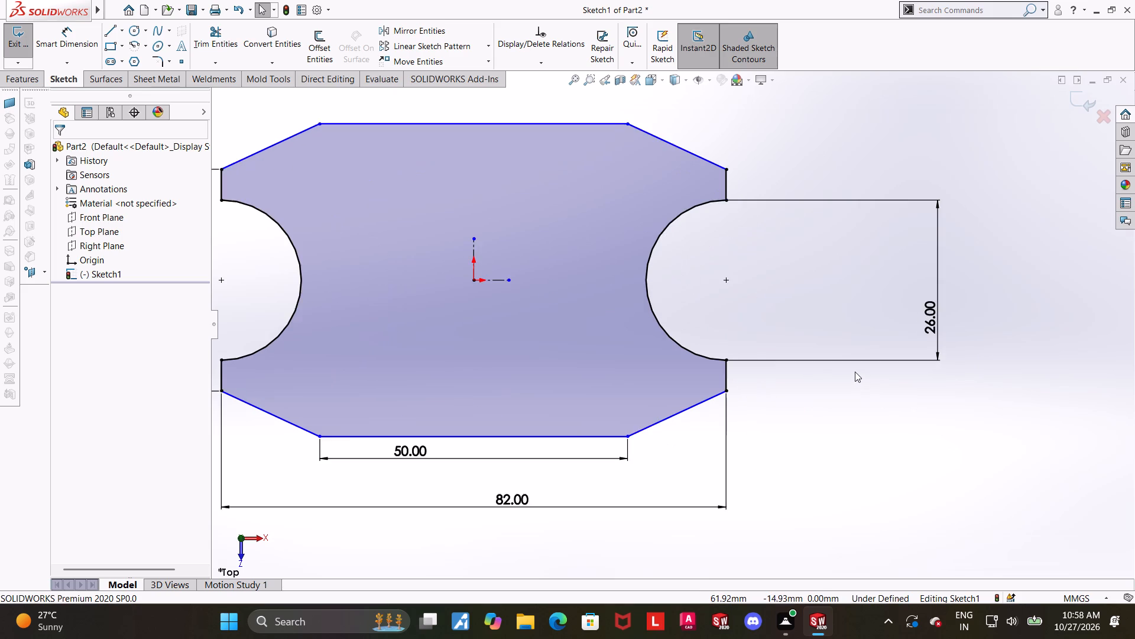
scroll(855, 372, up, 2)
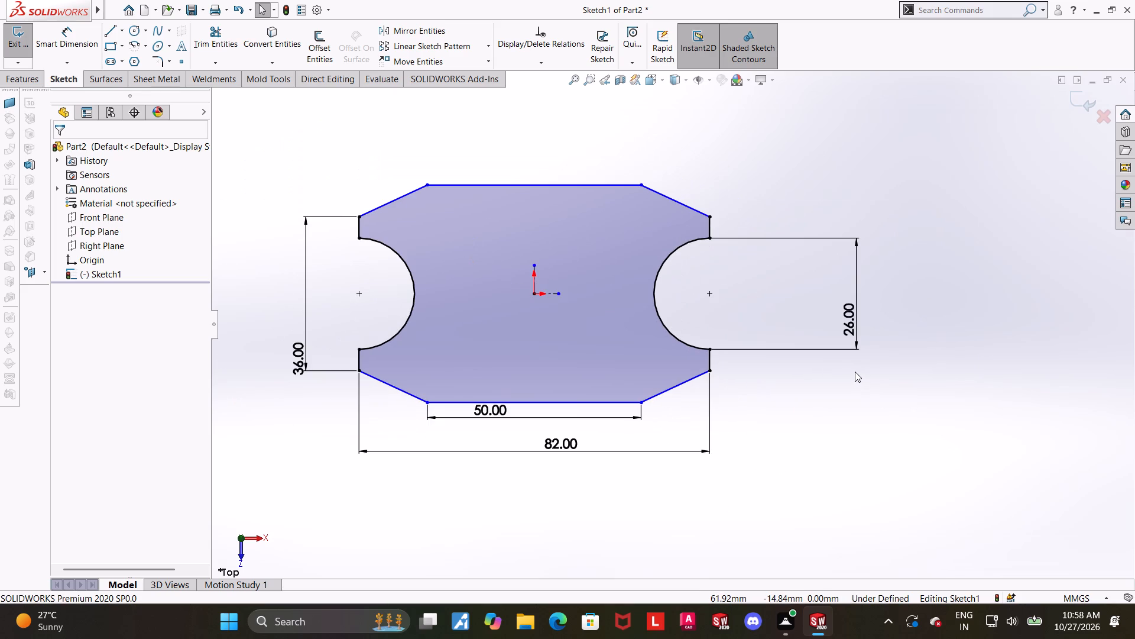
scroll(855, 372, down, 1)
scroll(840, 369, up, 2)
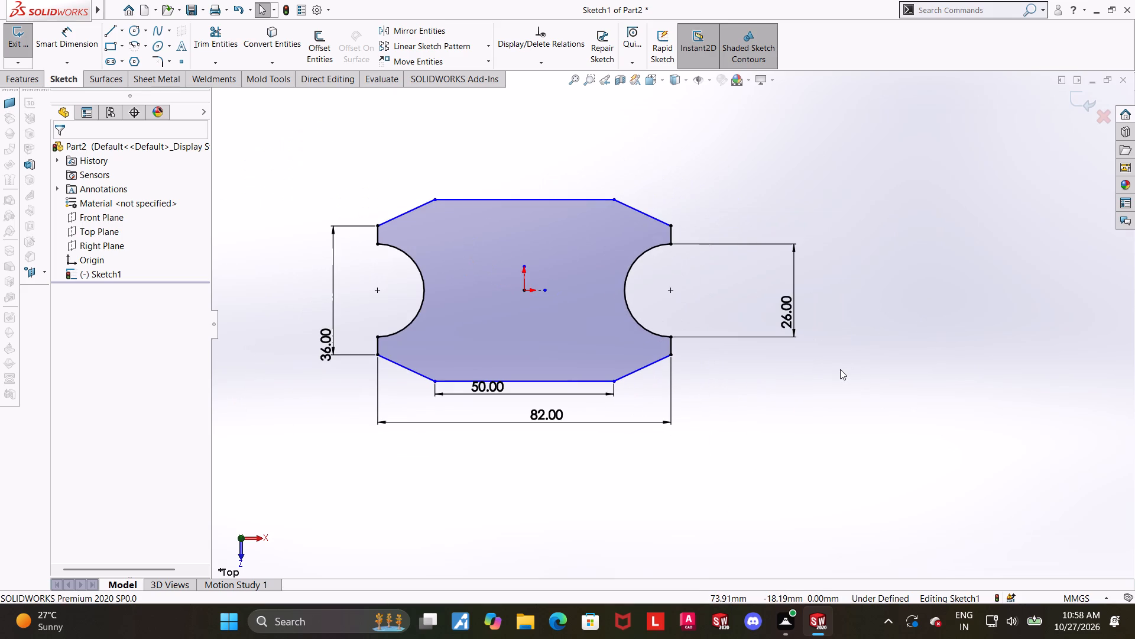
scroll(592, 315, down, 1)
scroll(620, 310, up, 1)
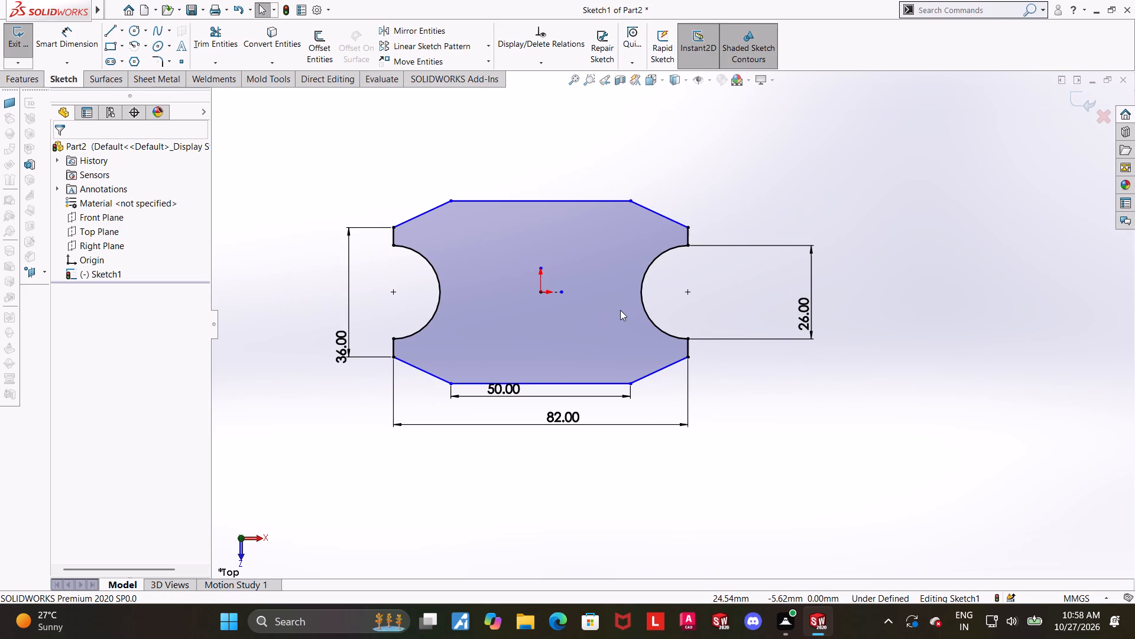
Dimension the profile's overall height between its upper and lower horizontal lines as 50 mm.
click(77, 35)
click(596, 199)
click(570, 385)
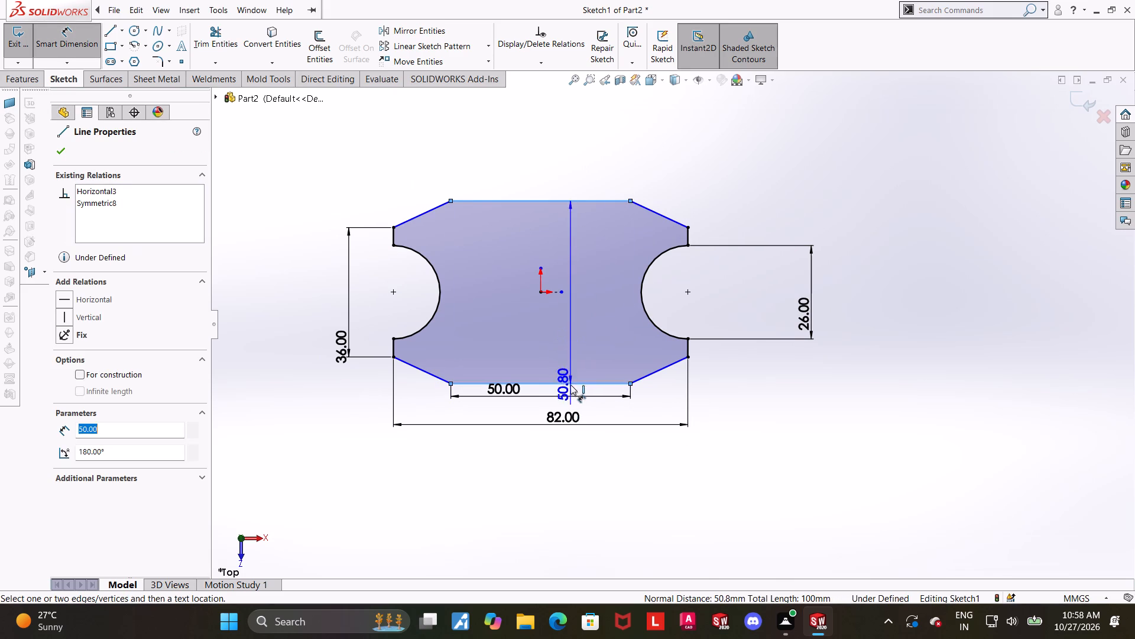
click(260, 295)
text(50)
key(Return)
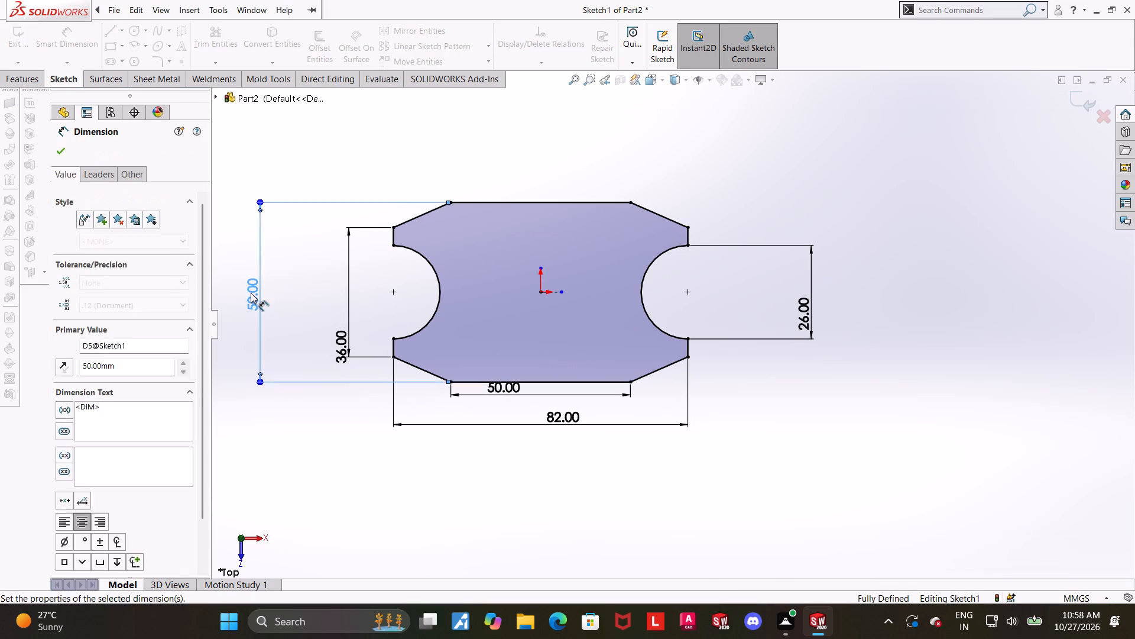
key(Escape)
click(971, 407)
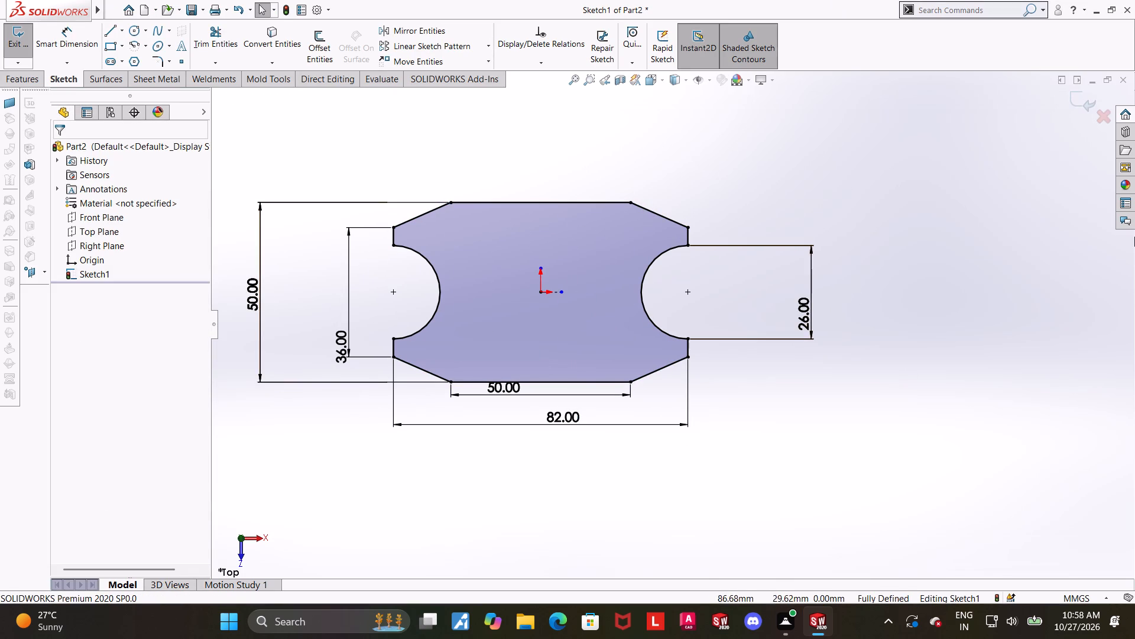
Look over the plate profile and check its dimensions for completeness.
scroll(456, 292, up, 1)
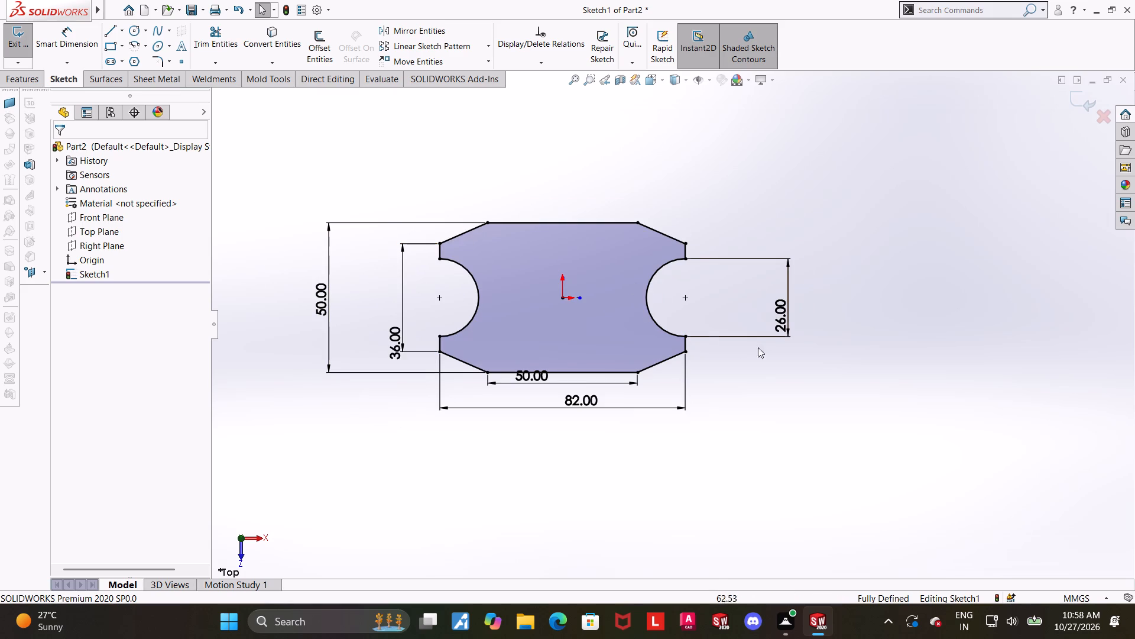
scroll(827, 316, down, 1)
scroll(742, 312, down, 2)
scroll(718, 305, up, 2)
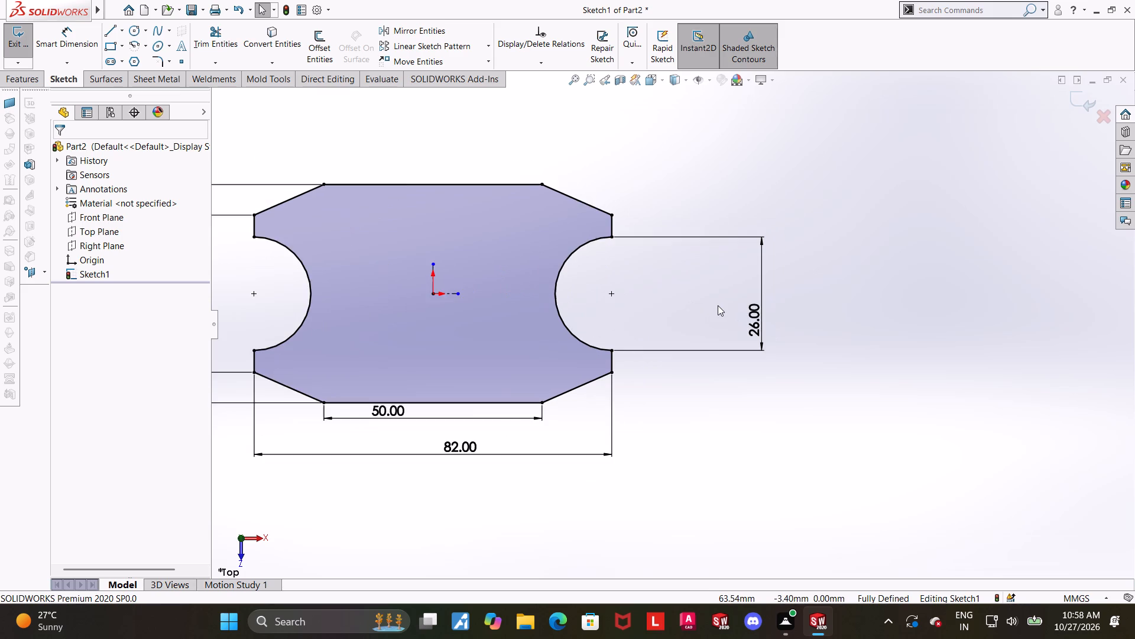
scroll(286, 329, up, 2)
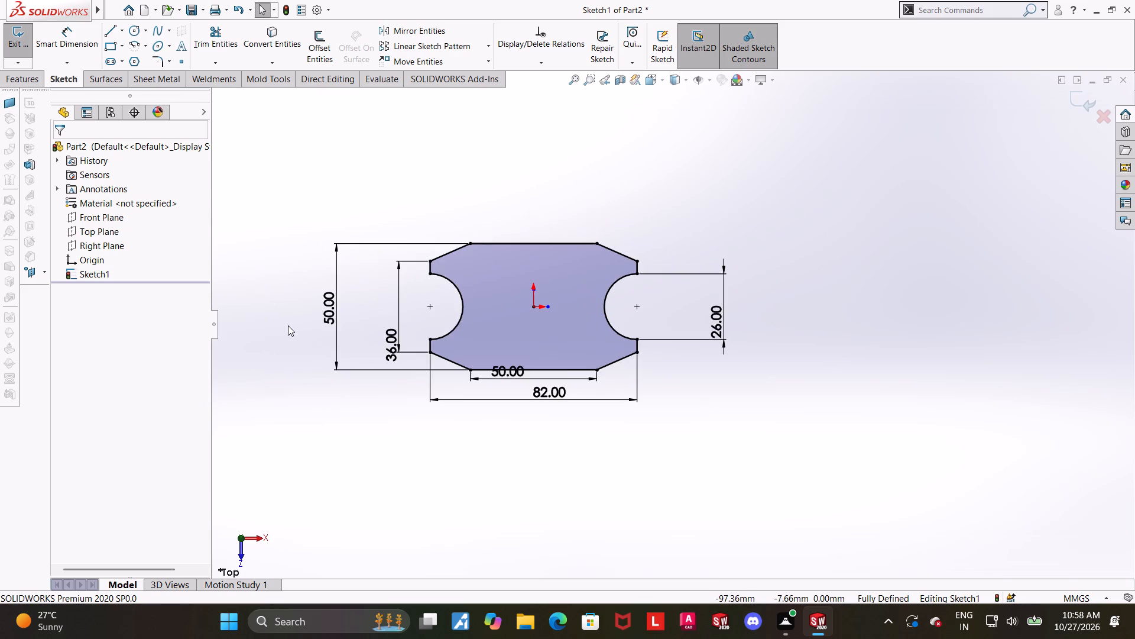
scroll(288, 323, up, 1)
scroll(682, 336, down, 3)
scroll(263, 347, up, 3)
scroll(351, 313, down, 3)
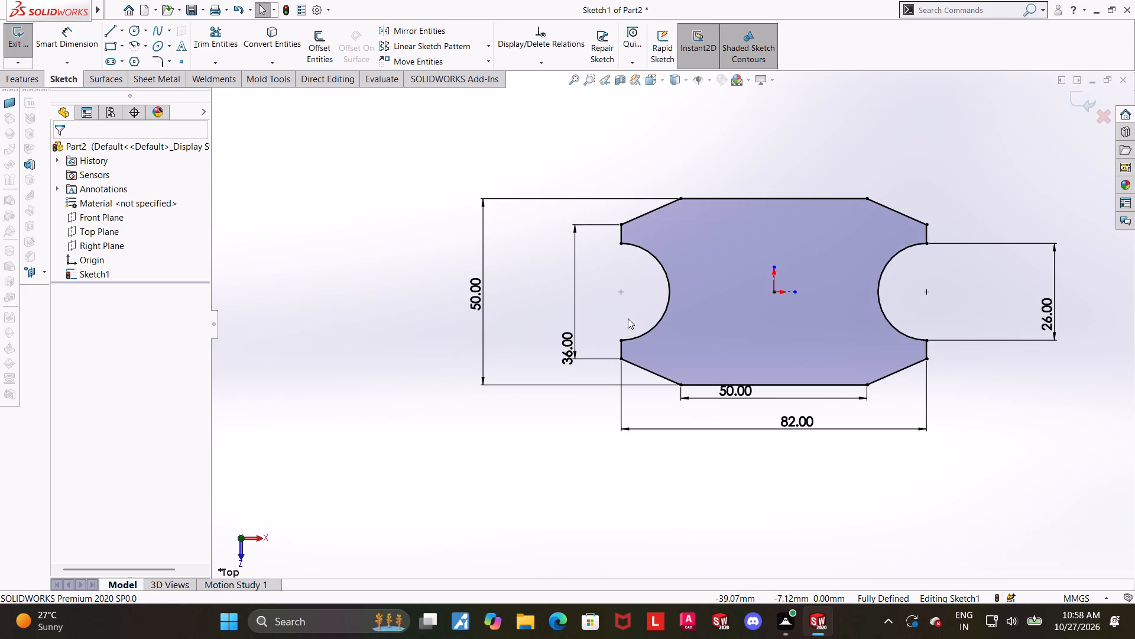
scroll(806, 350, up, 1)
scroll(1034, 339, down, 2)
scroll(1004, 337, up, 2)
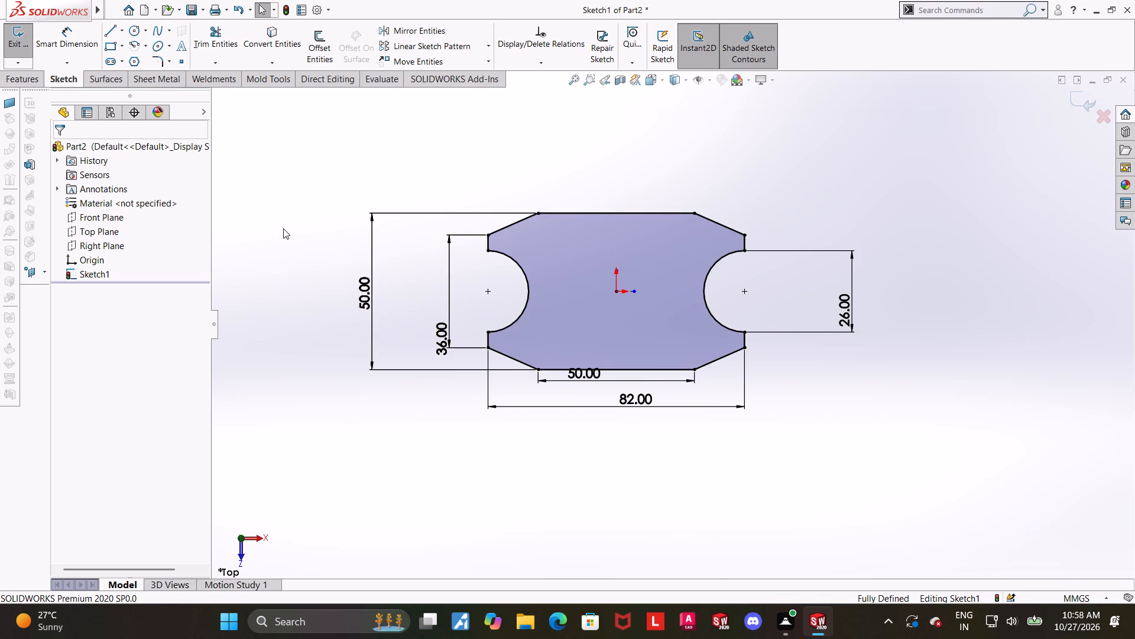
Move the lower horizontal line's 50 mm dimension slightly farther below the profile.
scroll(426, 315, up, 1)
scroll(483, 368, down, 2)
scroll(908, 375, down, 2)
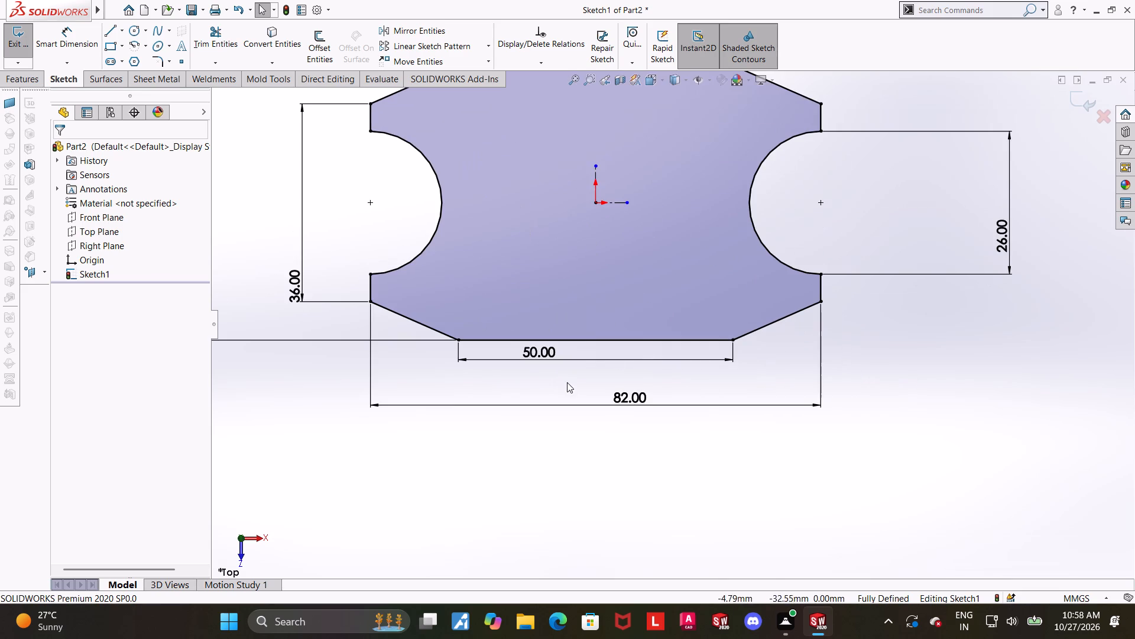
drag(539, 353, 539, 367)
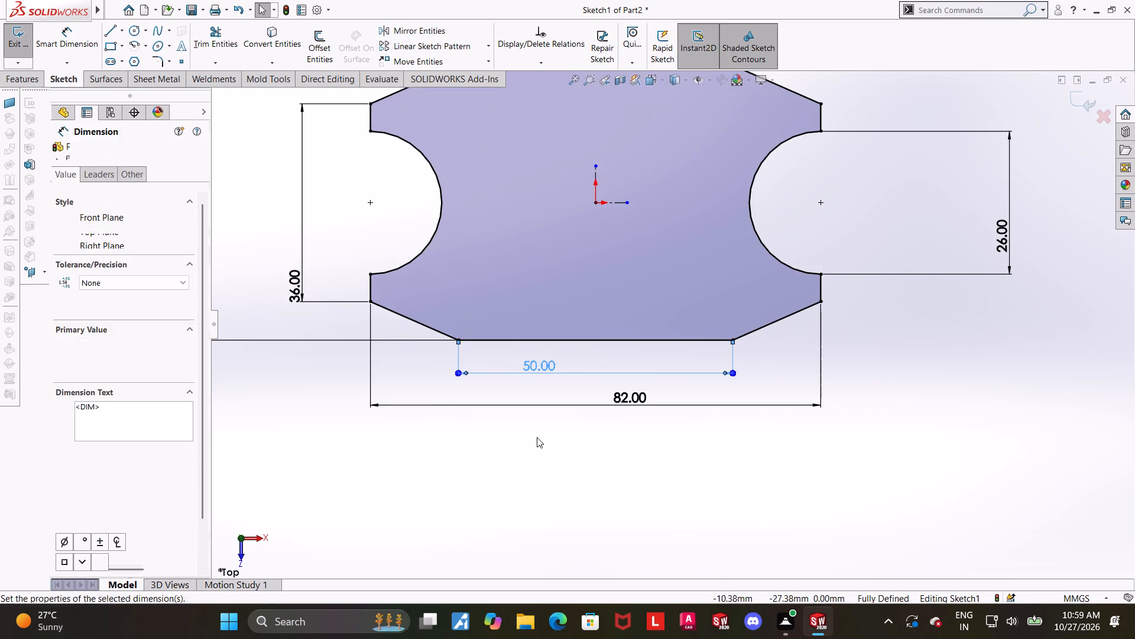
click(536, 453)
Exit the finished plate profile sketch.
scroll(544, 405, up, 3)
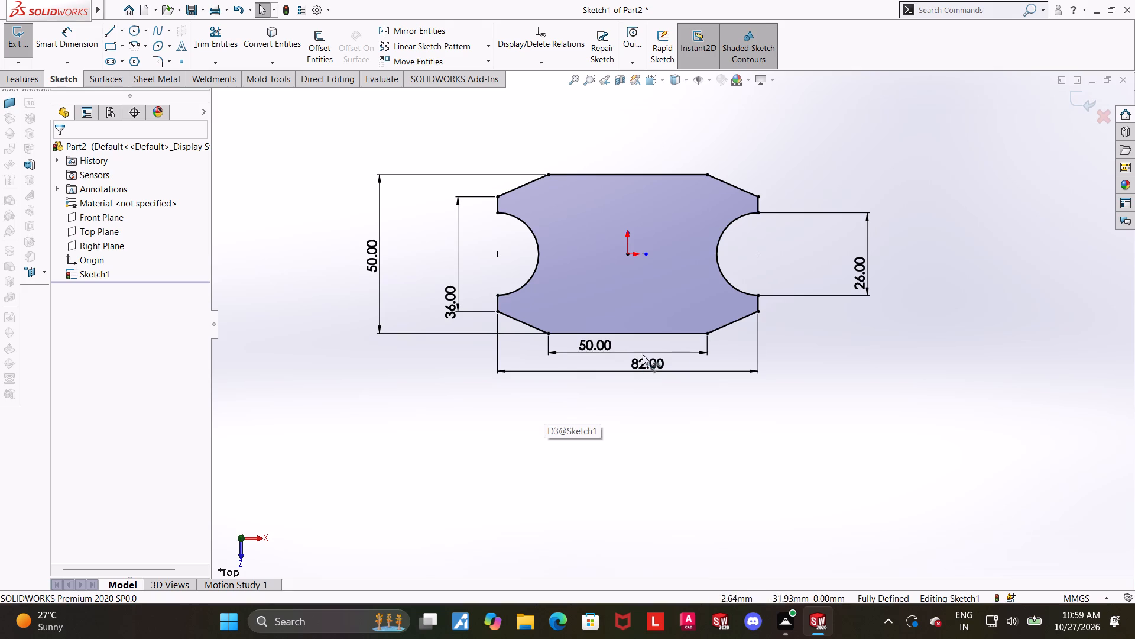
scroll(838, 204, down, 1)
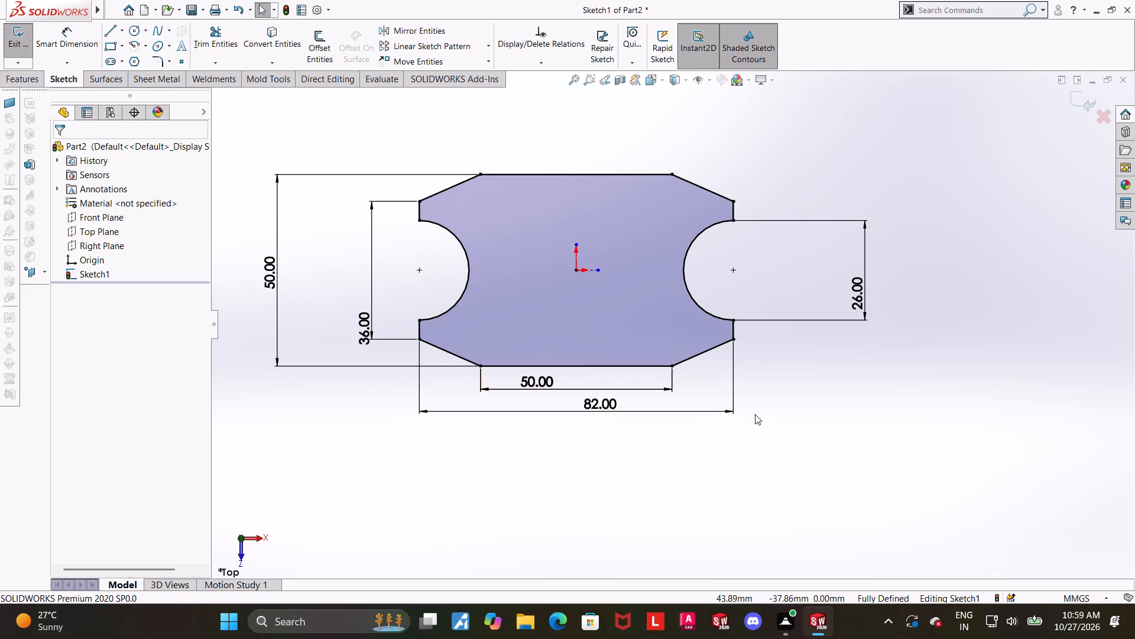
click(1072, 97)
Extrude the plate profile as a blind boss with a depth of 20 mm.
scroll(868, 234, up, 3)
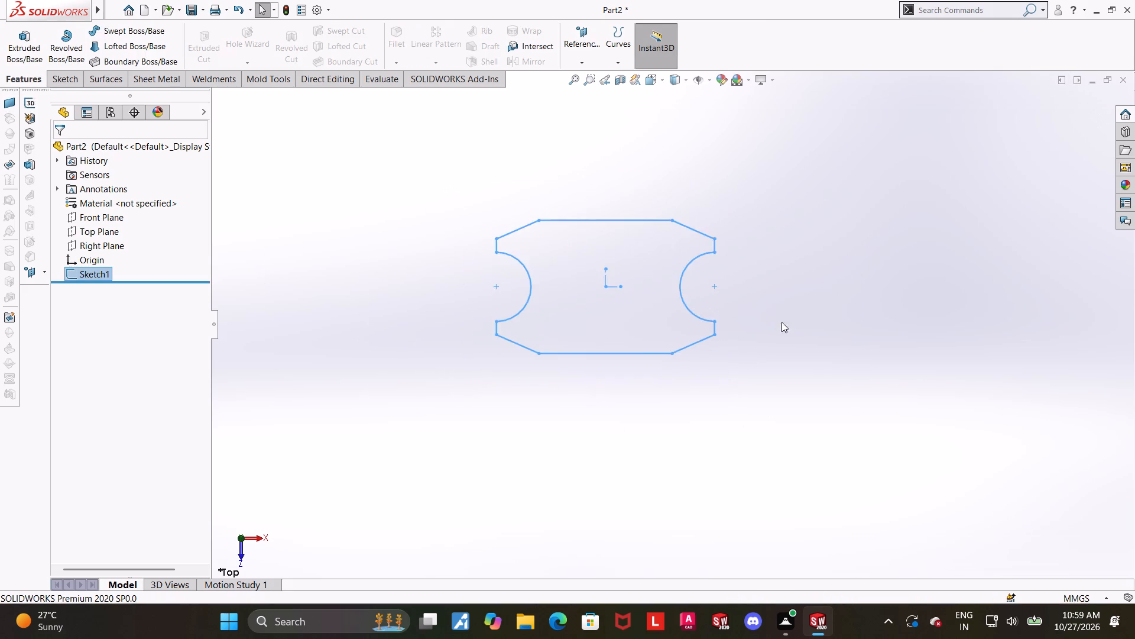
middle_drag(741, 339, 725, 286)
scroll(732, 317, up, 1)
click(26, 40)
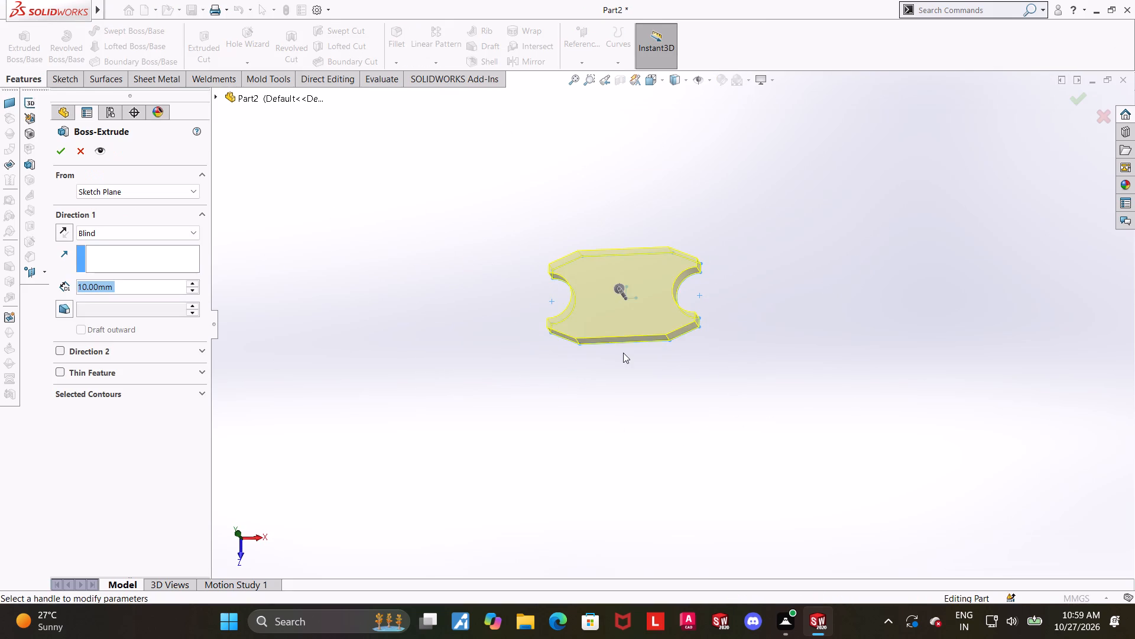
middle_drag(624, 352, 637, 299)
scroll(639, 274, down, 2)
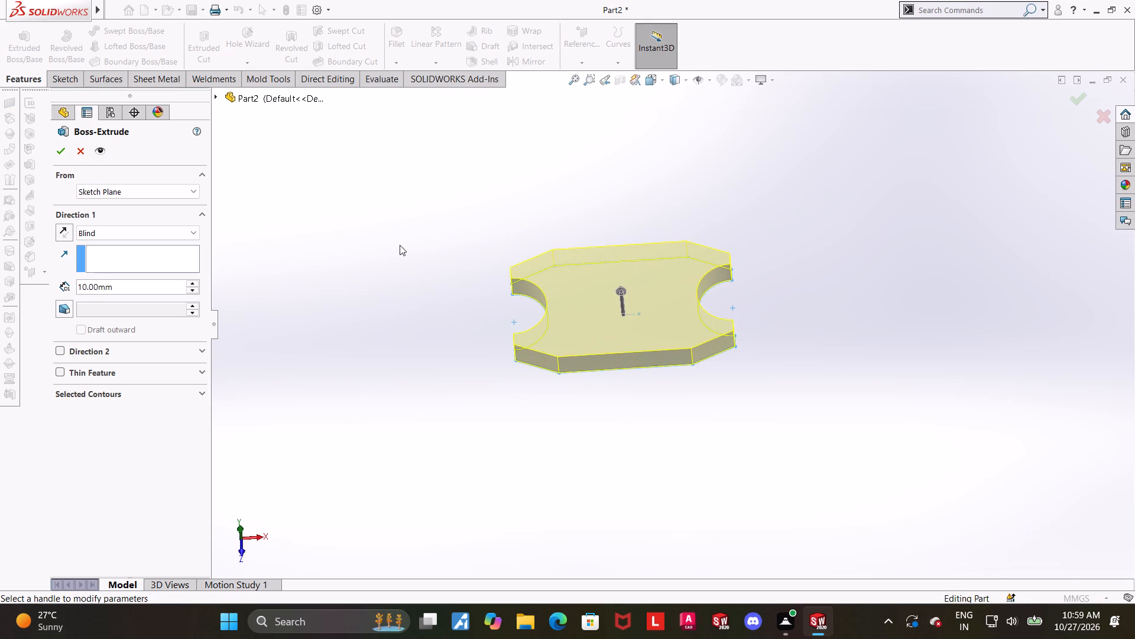
click(133, 289)
drag(140, 287, 0, 286)
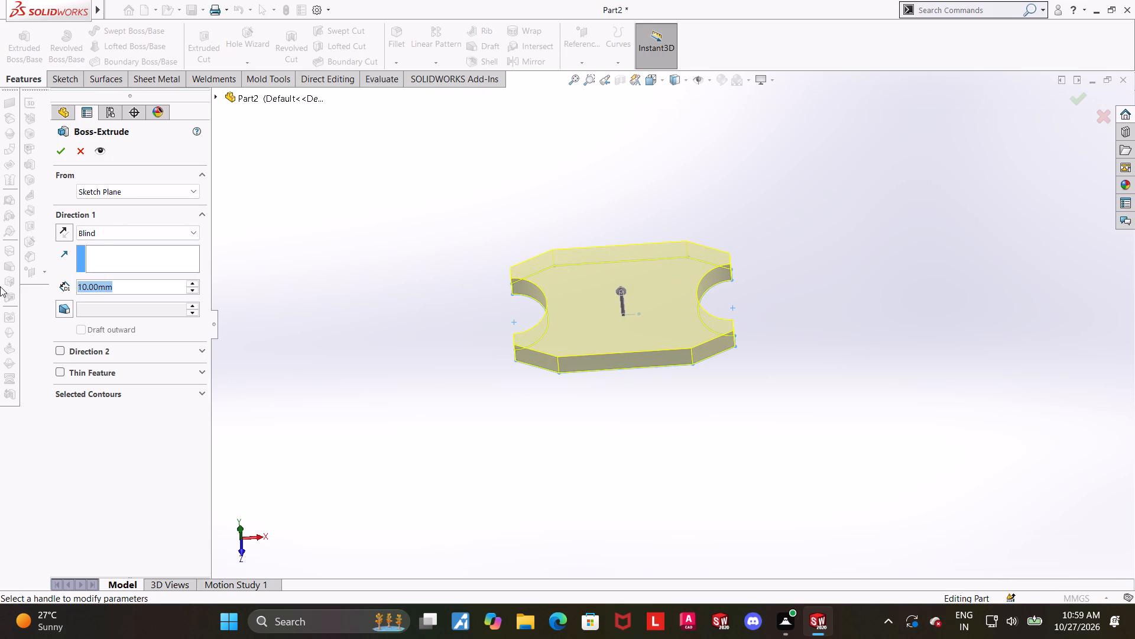
drag(0, 286, 0, 285)
text(20)
key(Return)
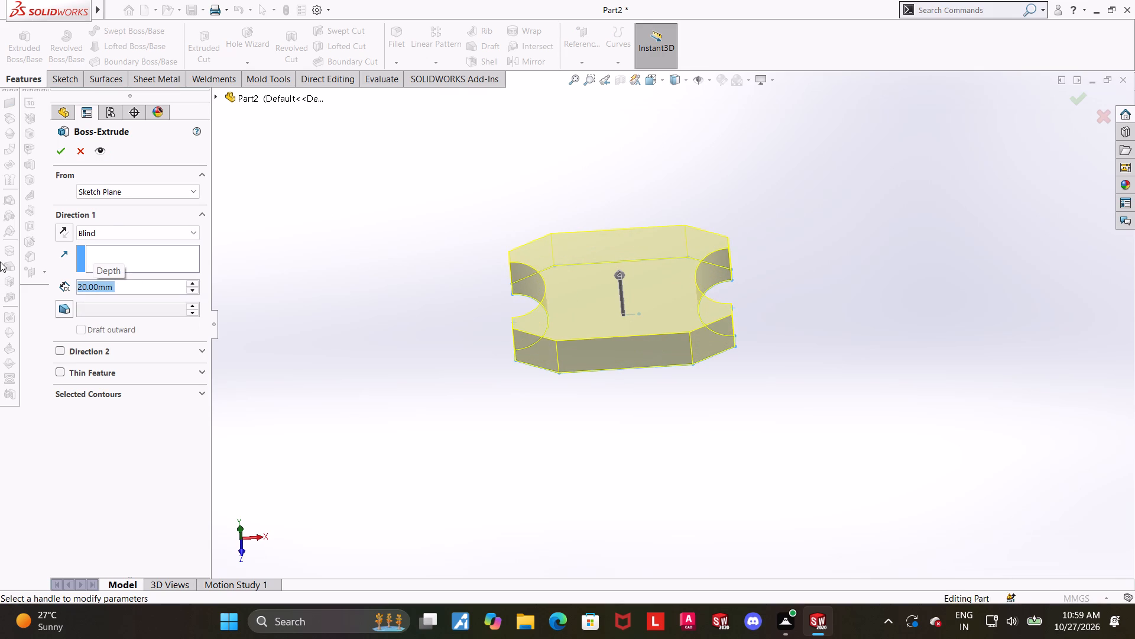
click(54, 146)
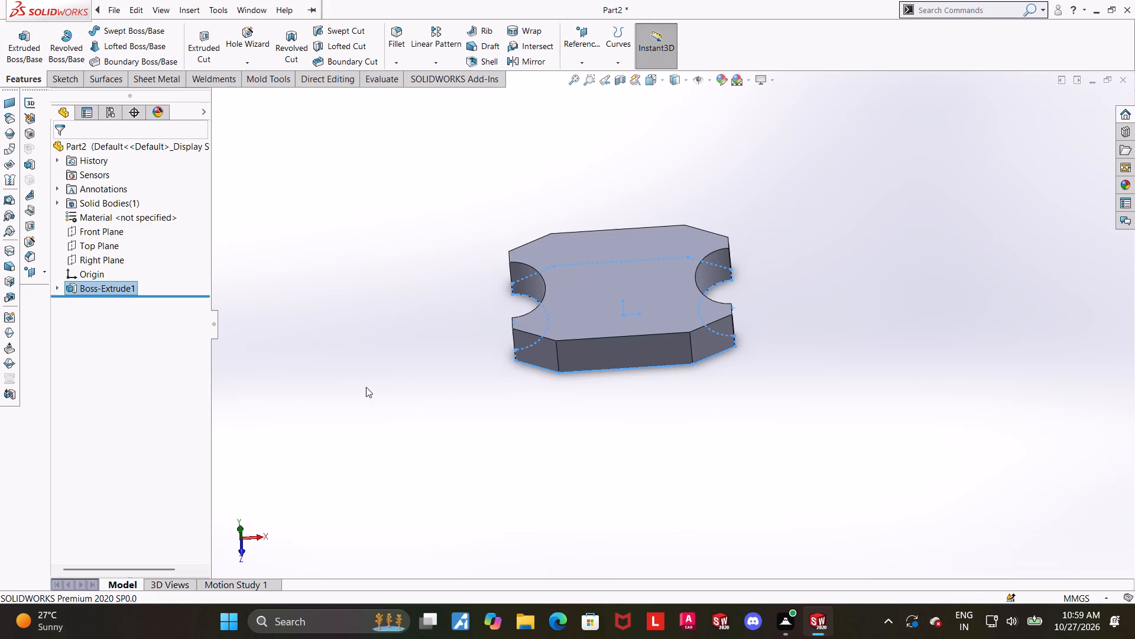
Start a new sketch on the plate's flat front side face, viewed square-on.
drag(689, 411, 701, 412)
scroll(756, 388, up, 2)
scroll(590, 247, down, 2)
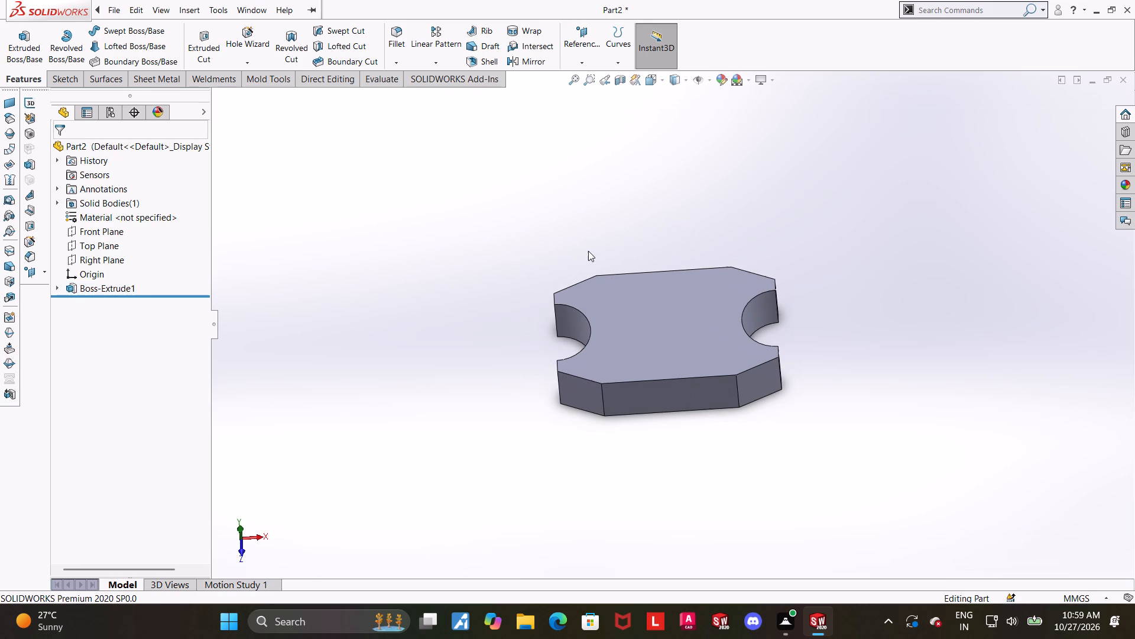
click(642, 403)
click(694, 362)
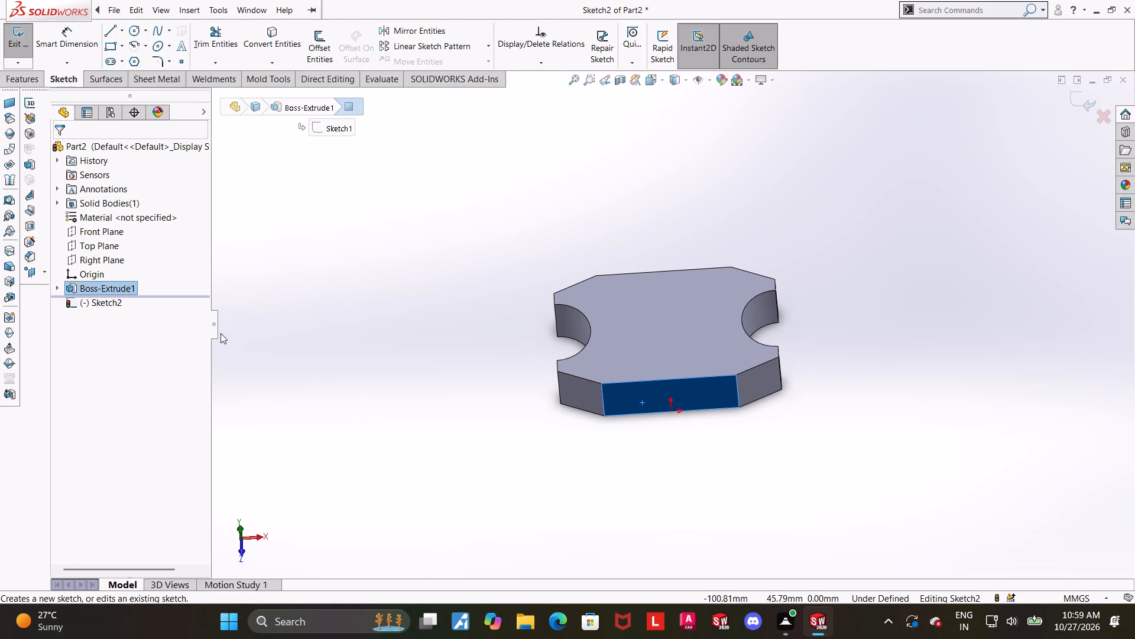
click(100, 301)
click(128, 286)
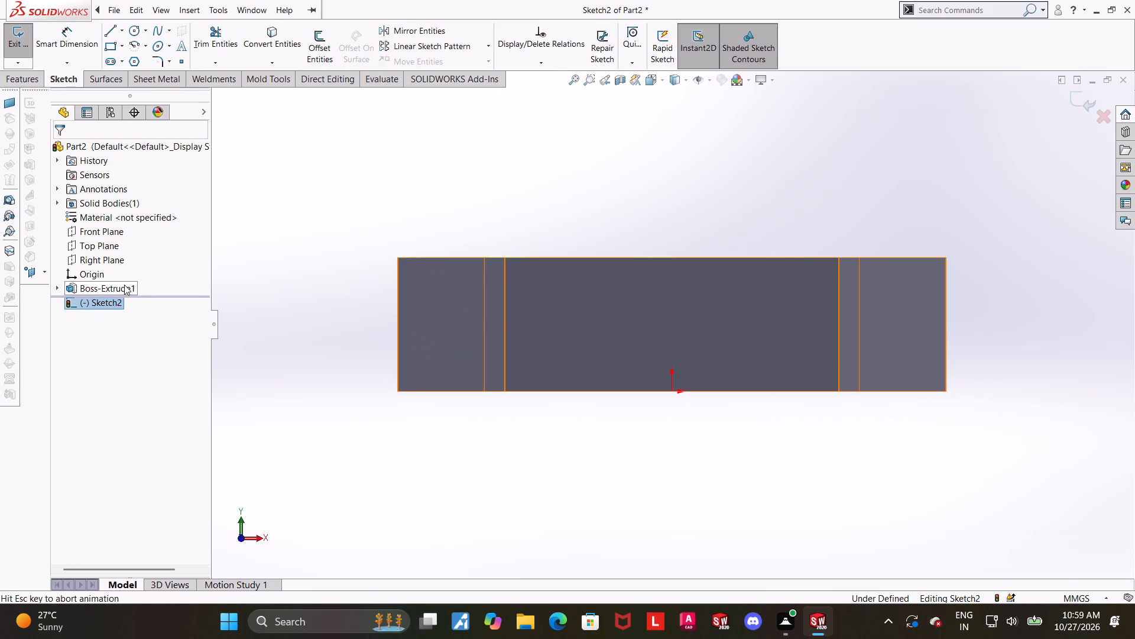
Sketch a closed upright profile on the plate's top edge, about 42 mm wide and 50 mm tall, with a round-bottomed U slot open at the top.
scroll(988, 311, up, 5)
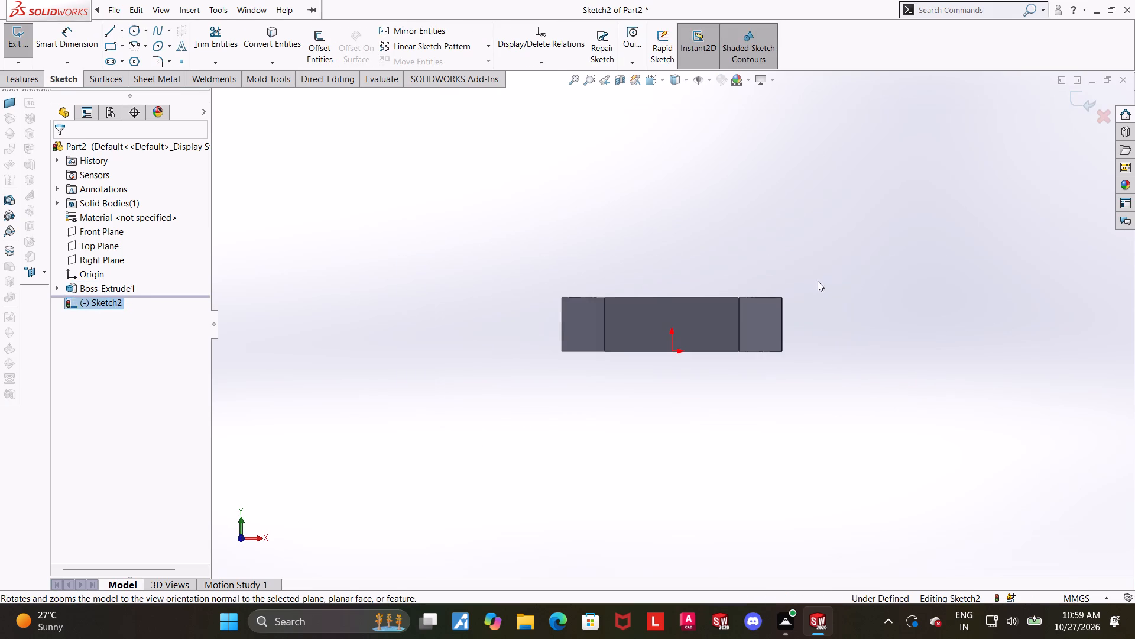
scroll(702, 254, down, 2)
scroll(702, 254, up, 1)
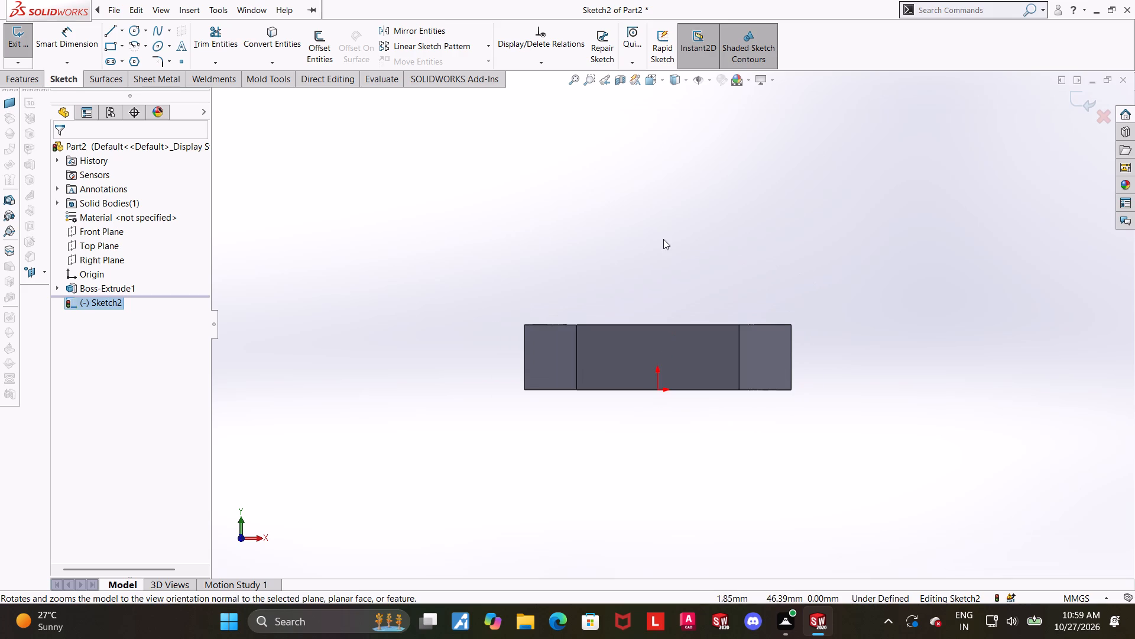
scroll(661, 239, up, 1)
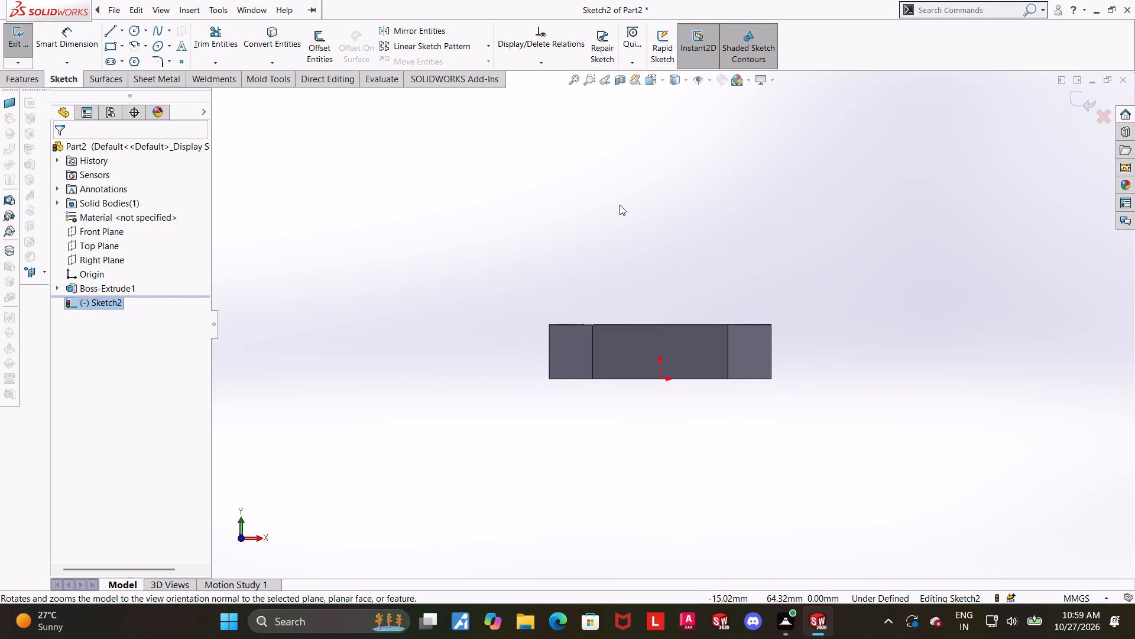
scroll(620, 205, up, 1)
scroll(767, 273, down, 1)
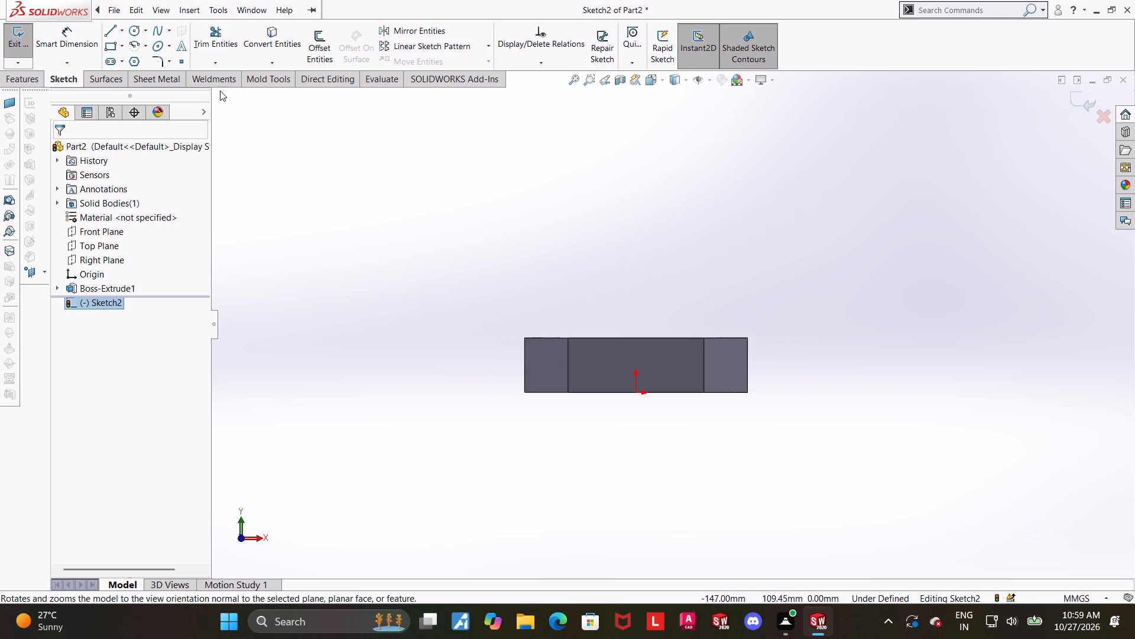
click(115, 24)
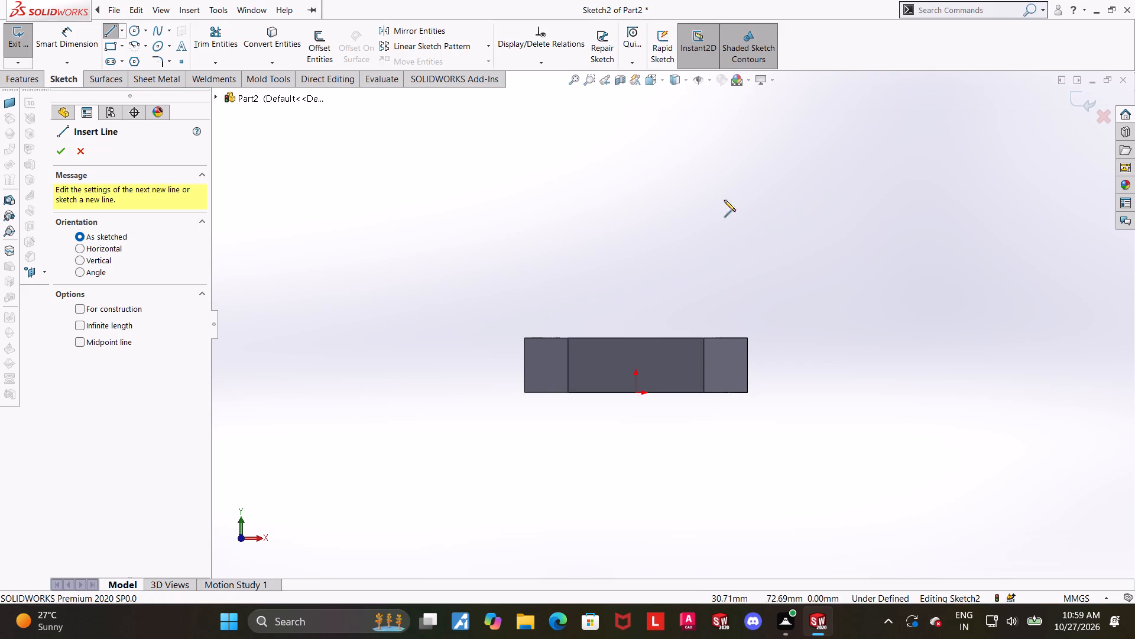
scroll(755, 248, up, 1)
scroll(715, 254, down, 2)
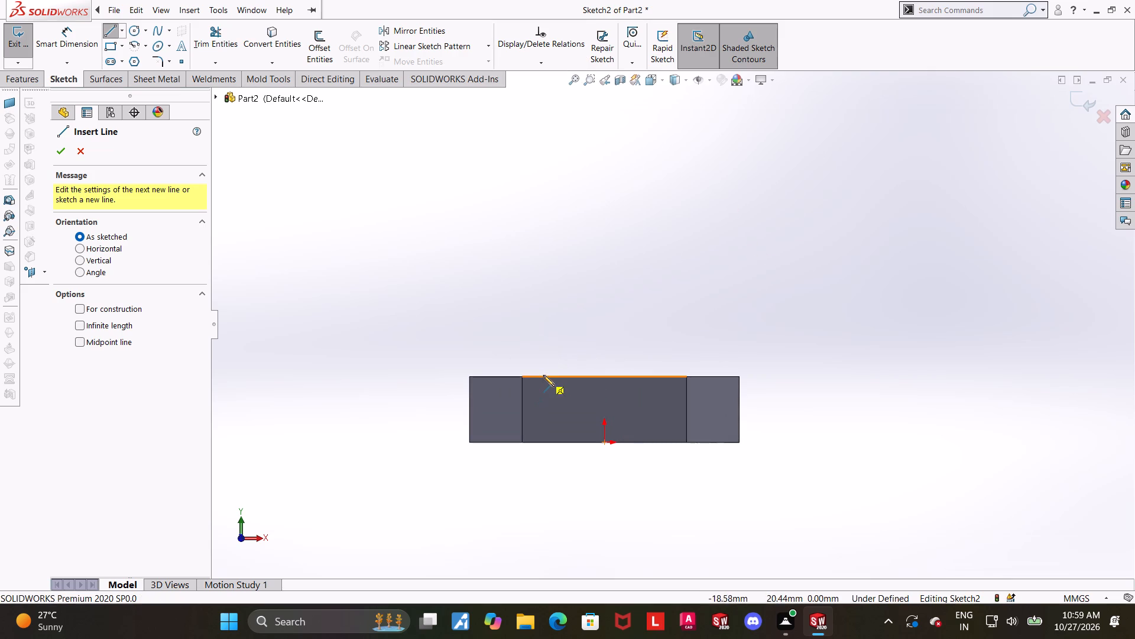
click(540, 376)
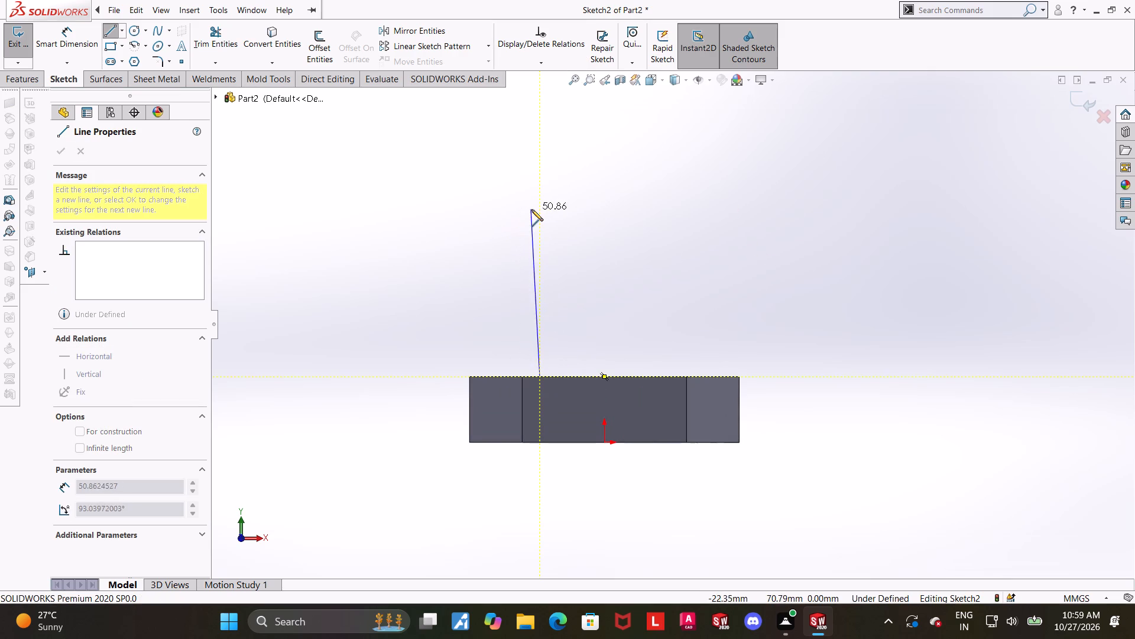
click(539, 211)
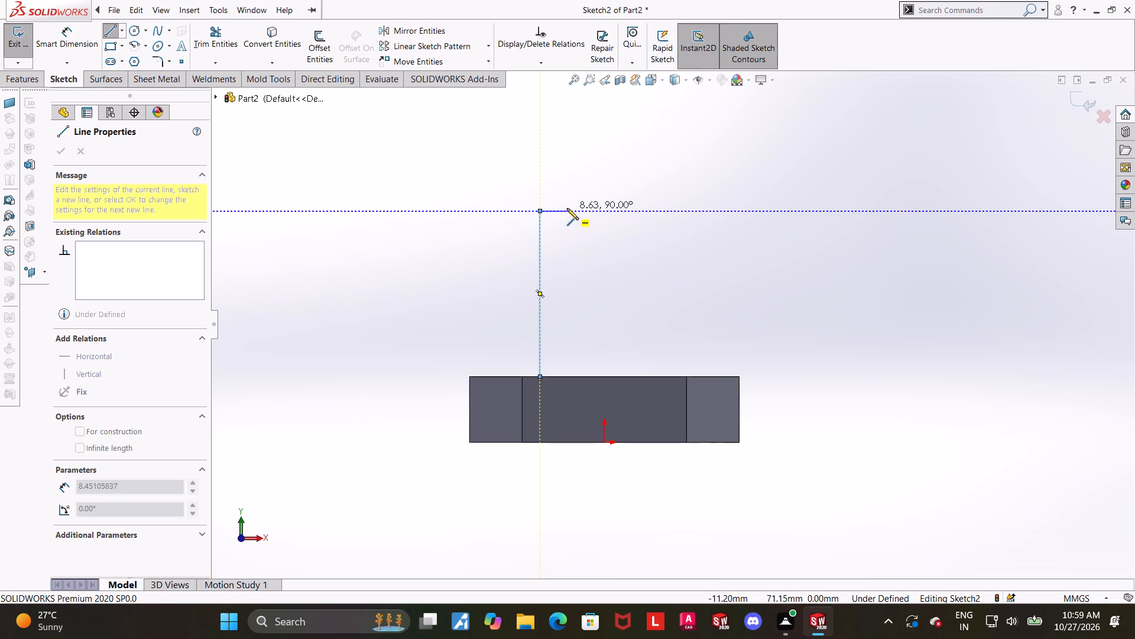
click(588, 211)
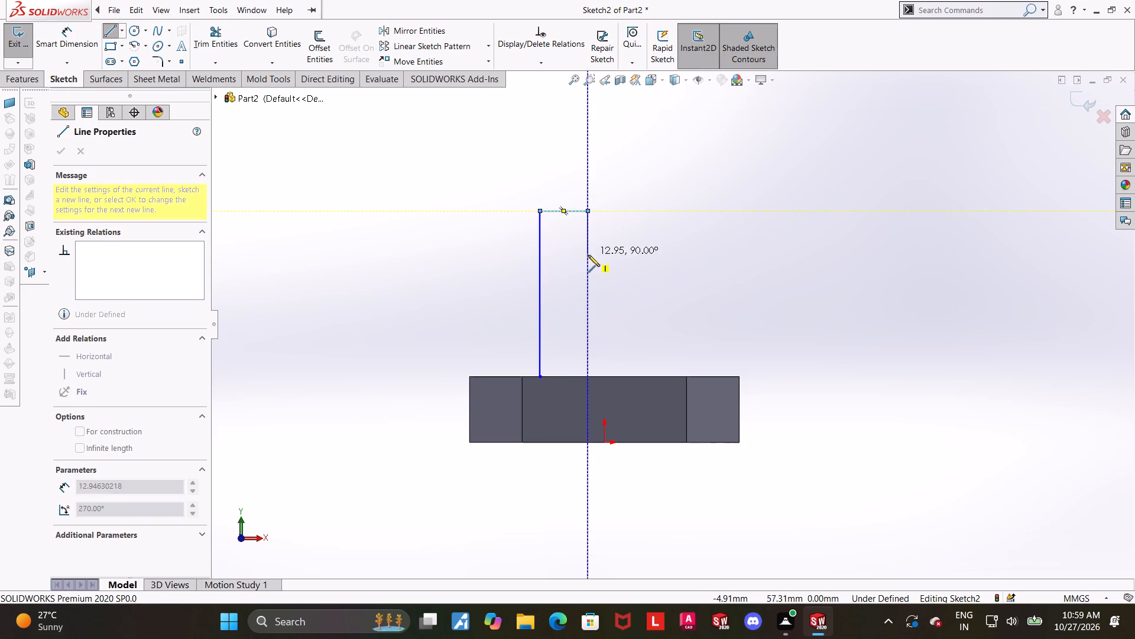
click(588, 271)
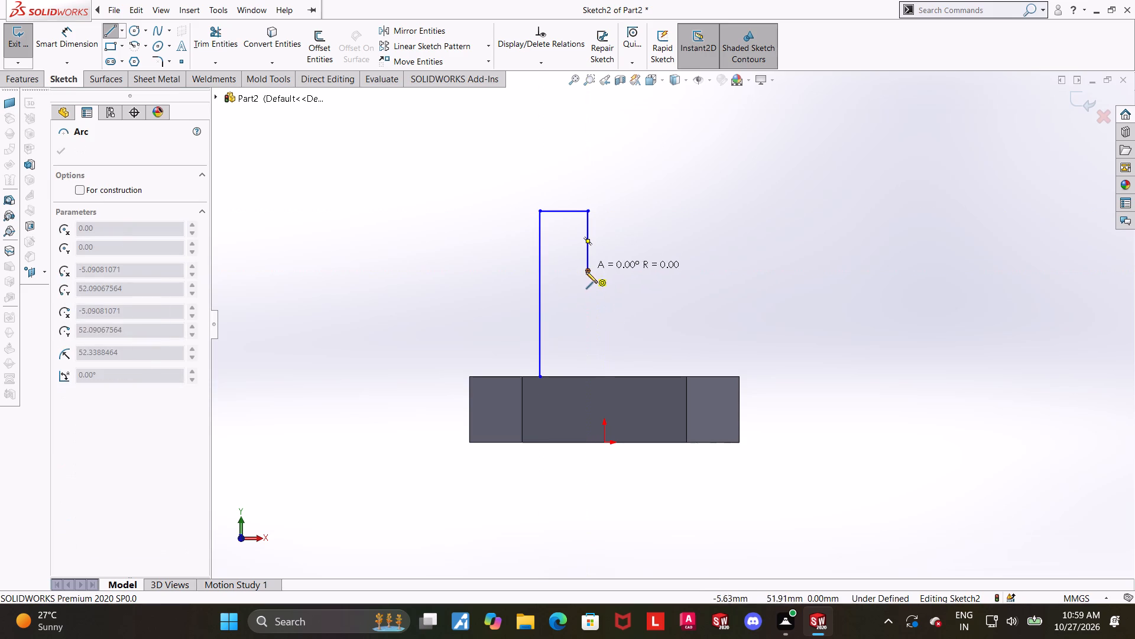
click(652, 270)
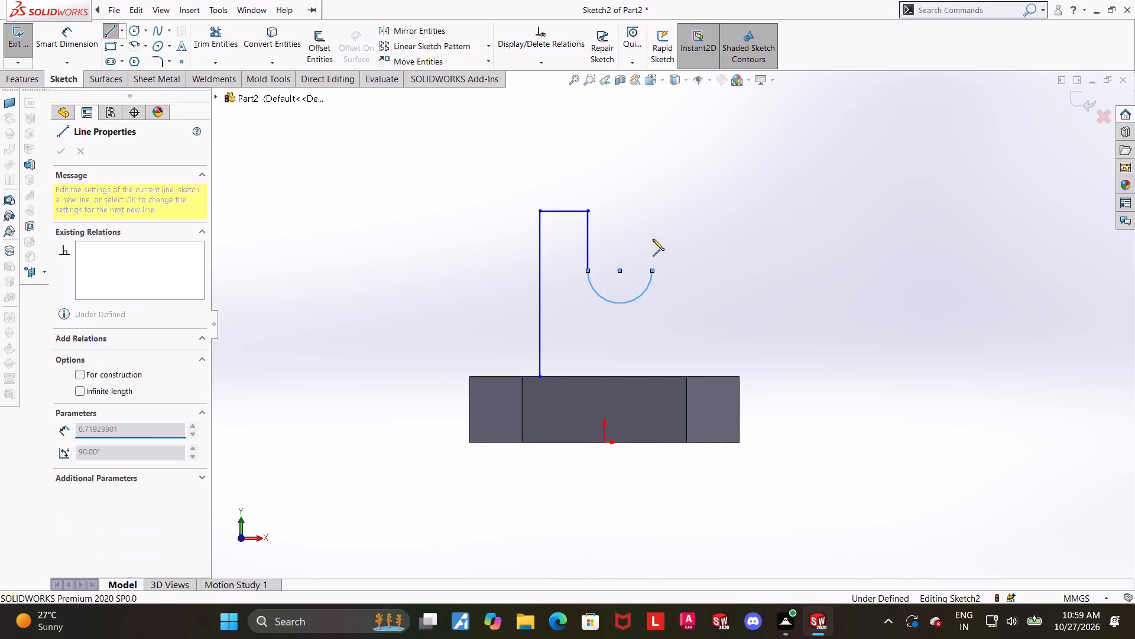
click(651, 210)
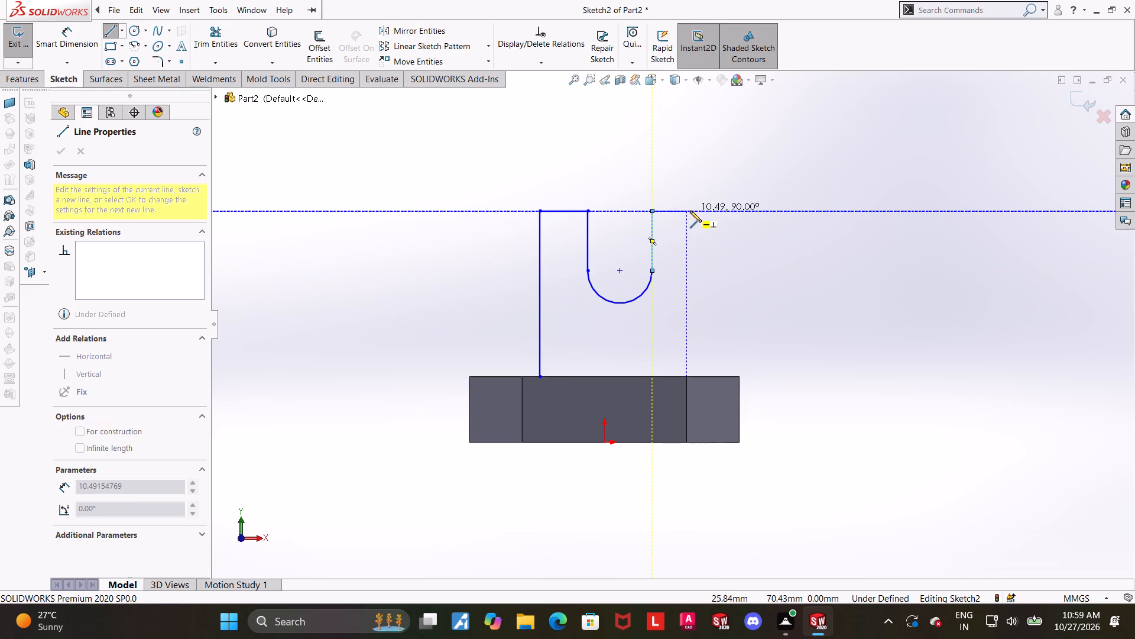
click(678, 212)
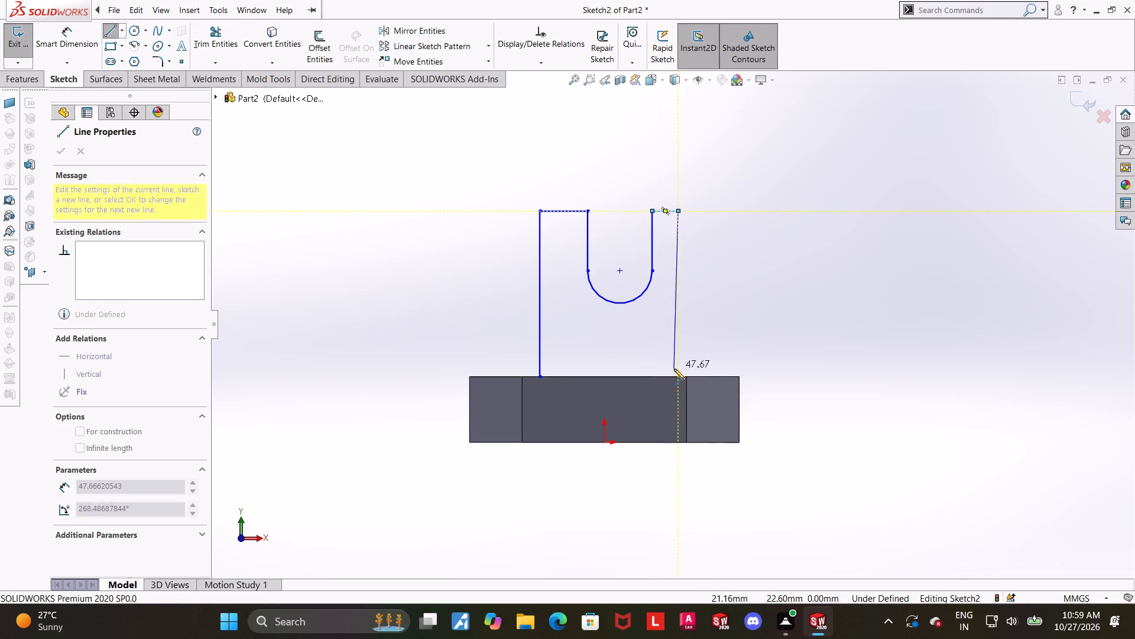
click(676, 376)
click(540, 377)
key(Escape)
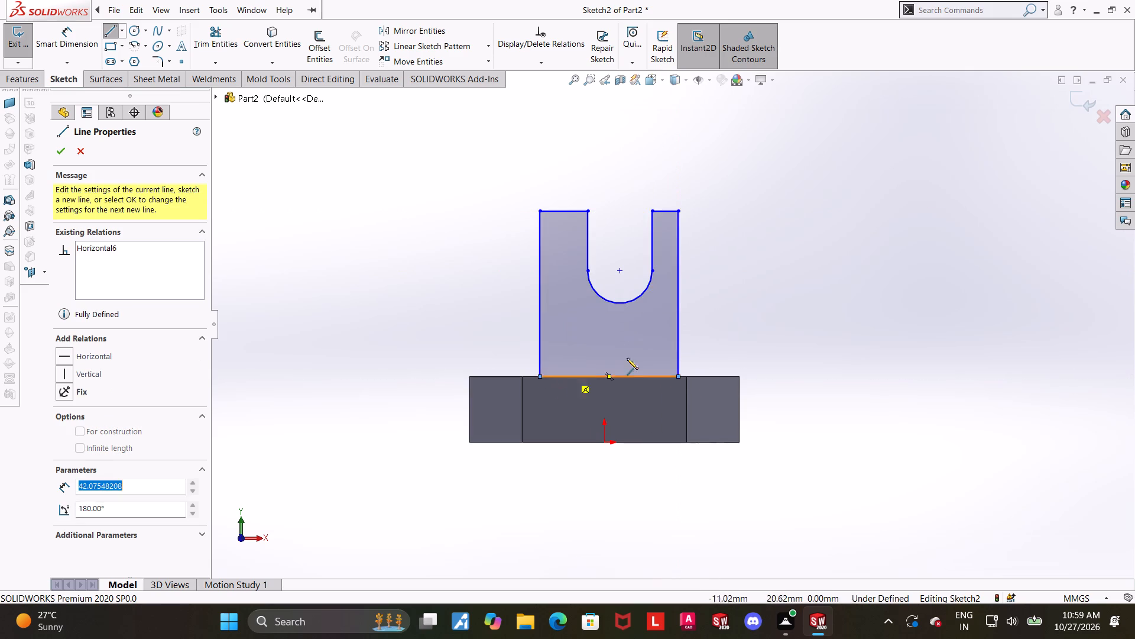
key(Escape)
Add a vertical relation between the slot arc's centre point and the origin.
scroll(753, 299, down, 2)
click(550, 262)
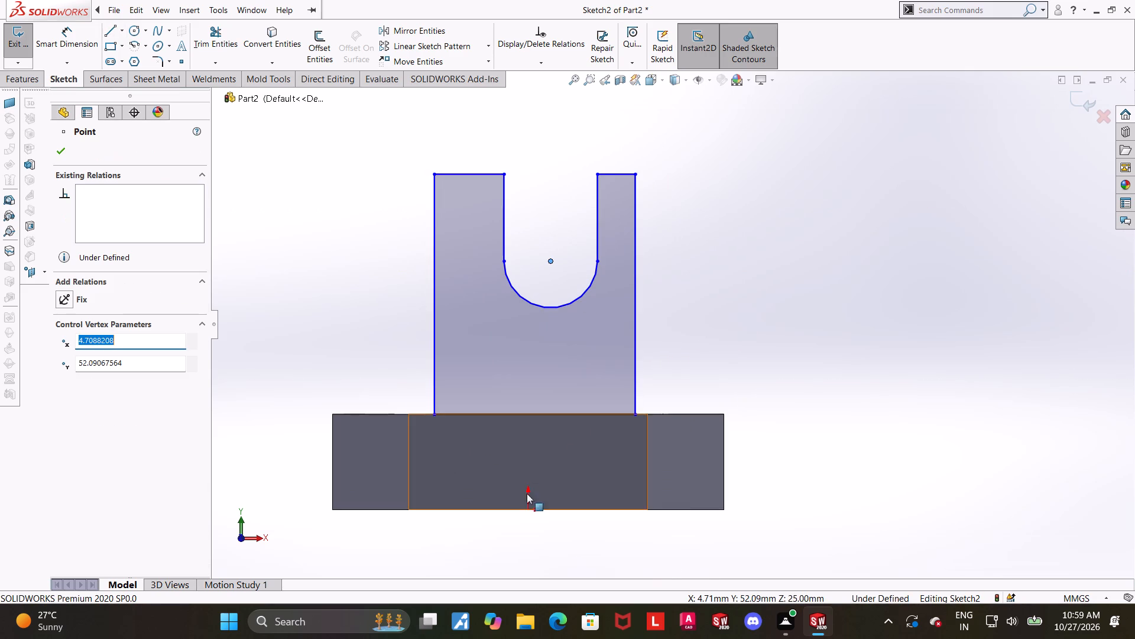
ctrl+click(527, 512)
click(61, 376)
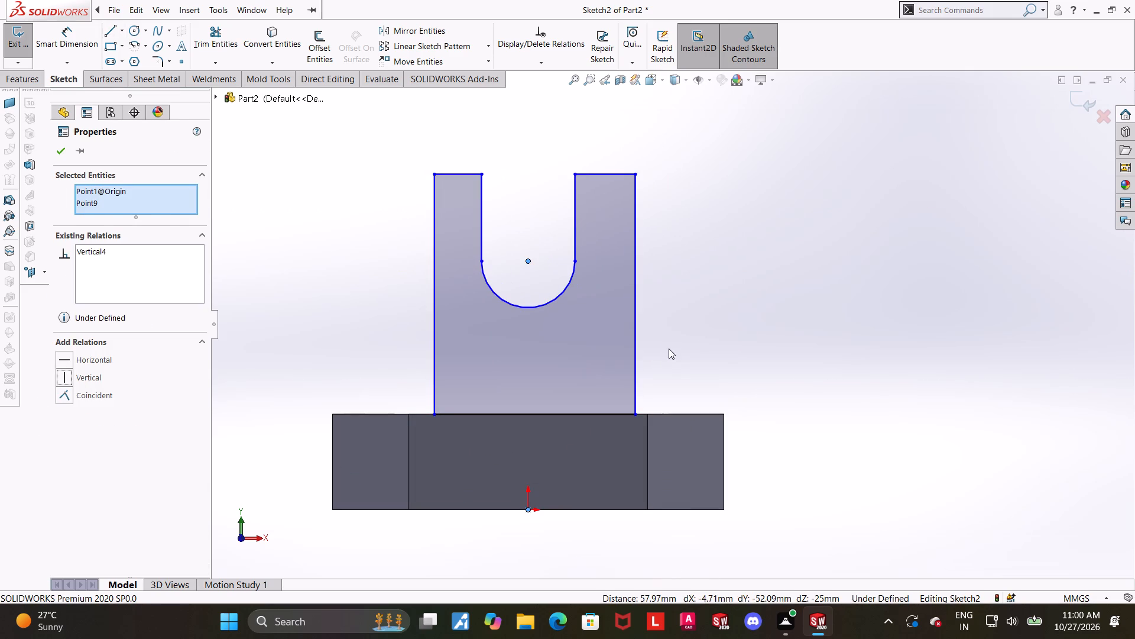
click(669, 348)
Make the two short top lines on either side of the slot equal in length.
ctrl+click(611, 171)
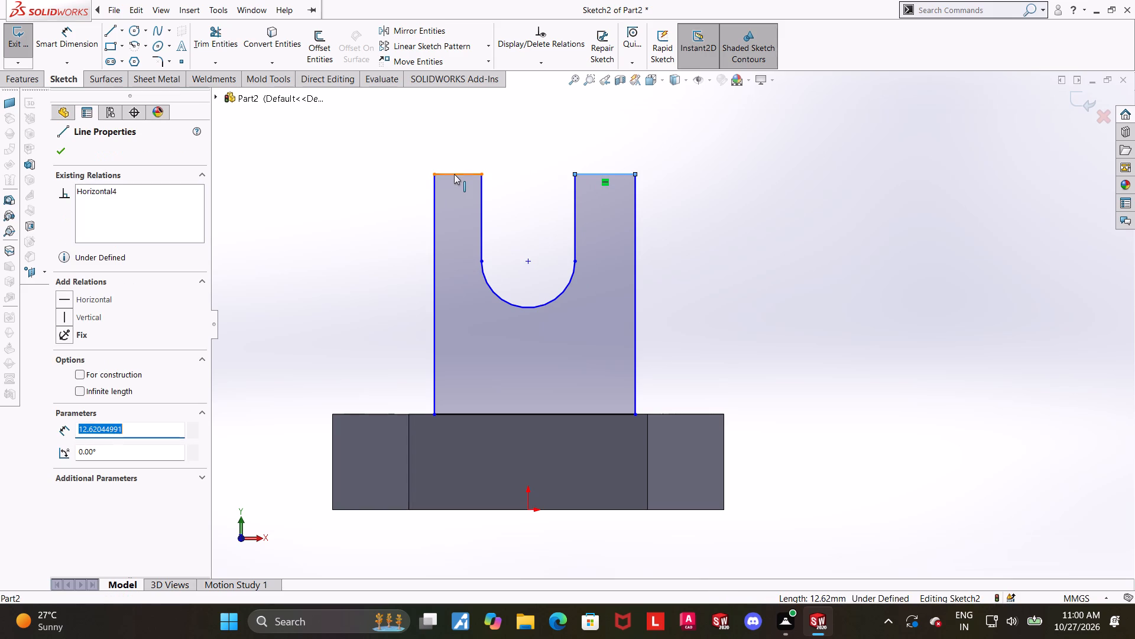
ctrl+click(454, 174)
click(61, 448)
click(753, 363)
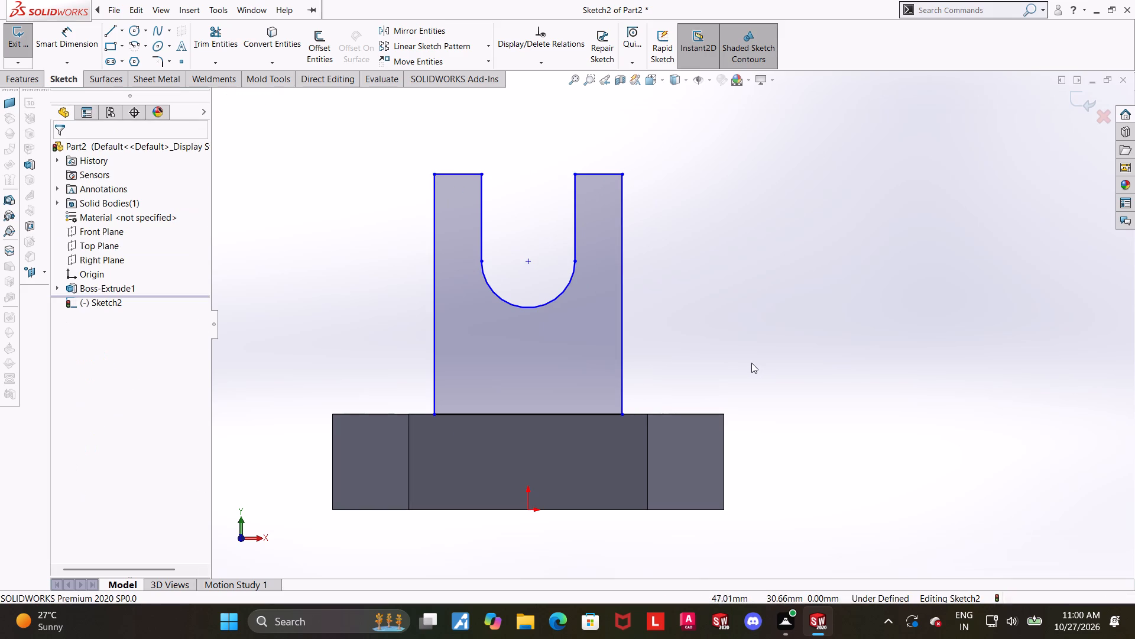
scroll(736, 332, up, 1)
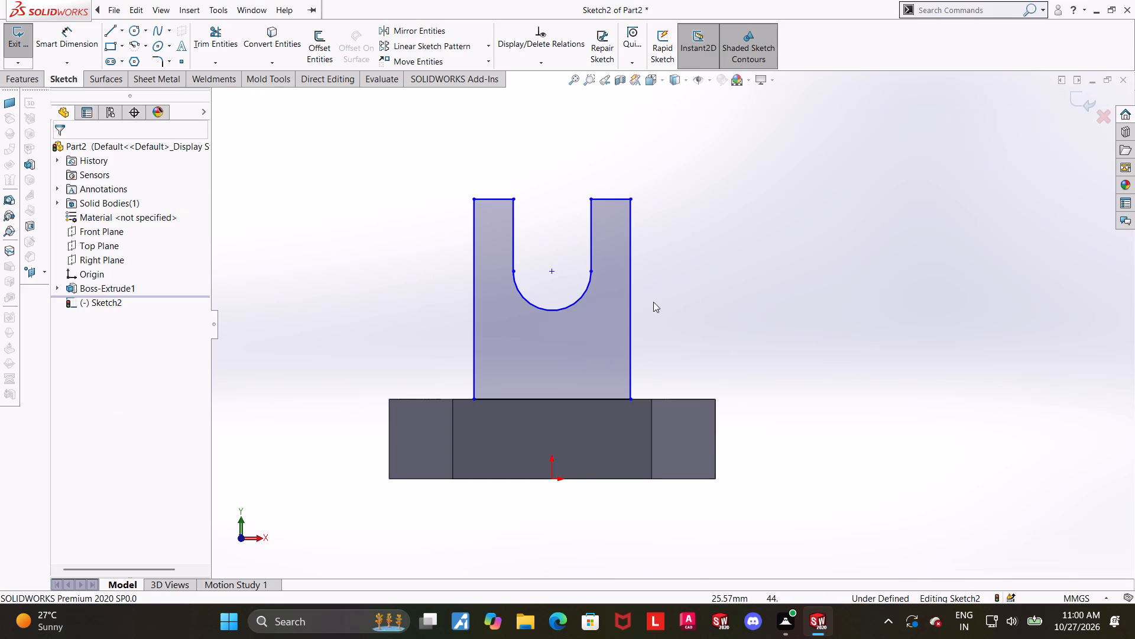
key(Escape)
Dimension the overall width between the profile's two outer vertical lines as 44 mm.
scroll(608, 291, down, 1)
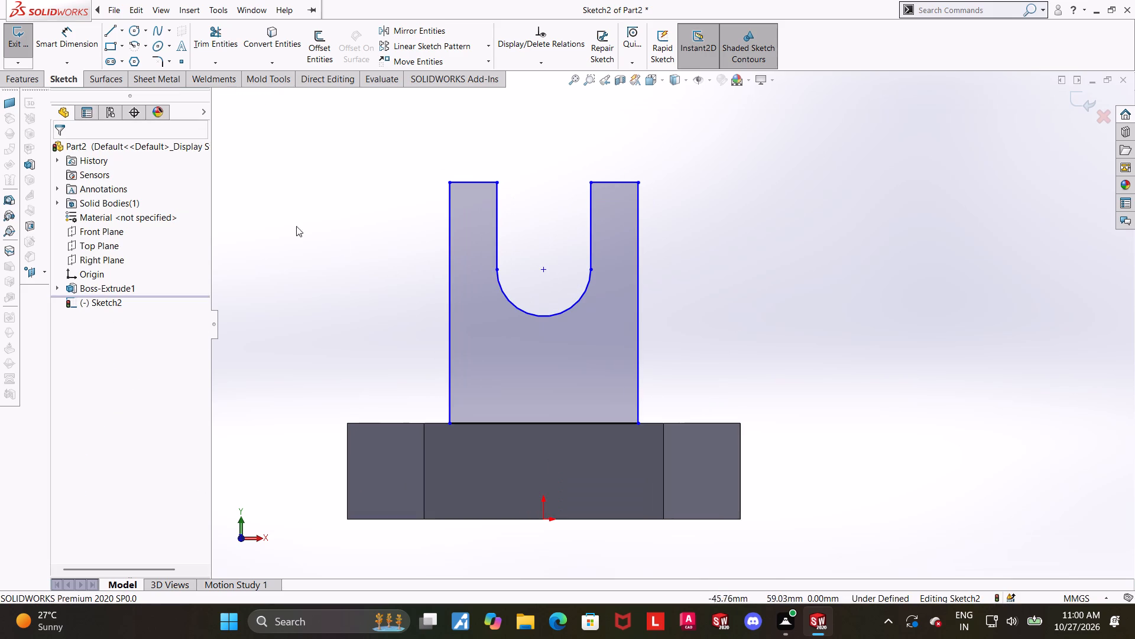
click(62, 43)
click(451, 235)
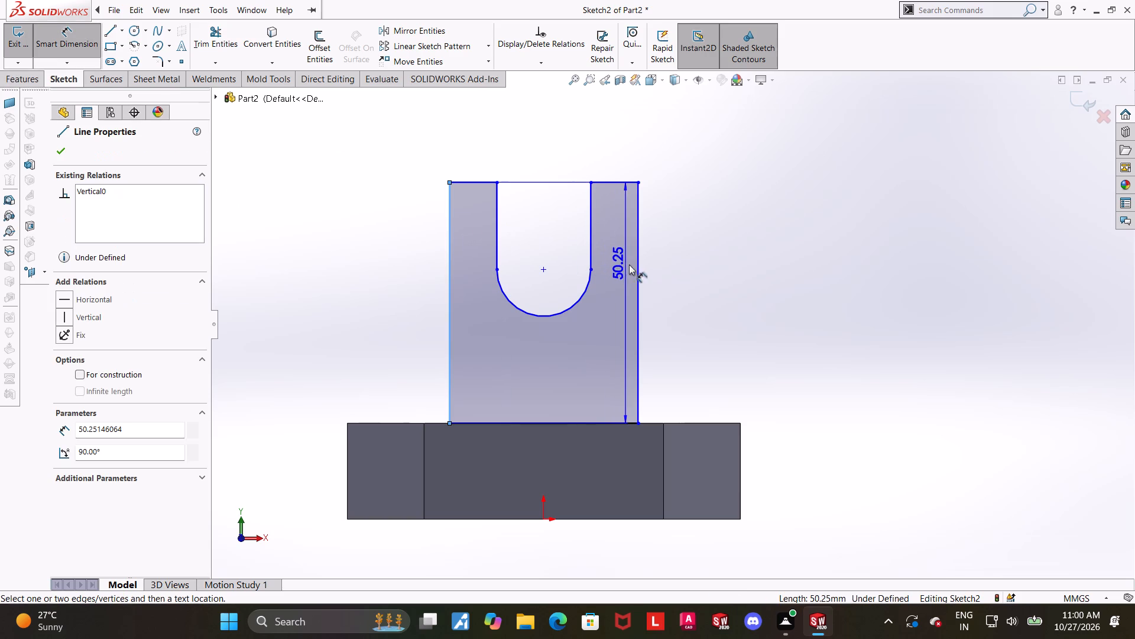
click(637, 268)
scroll(624, 249, up, 1)
click(605, 168)
text(44)
key(Return)
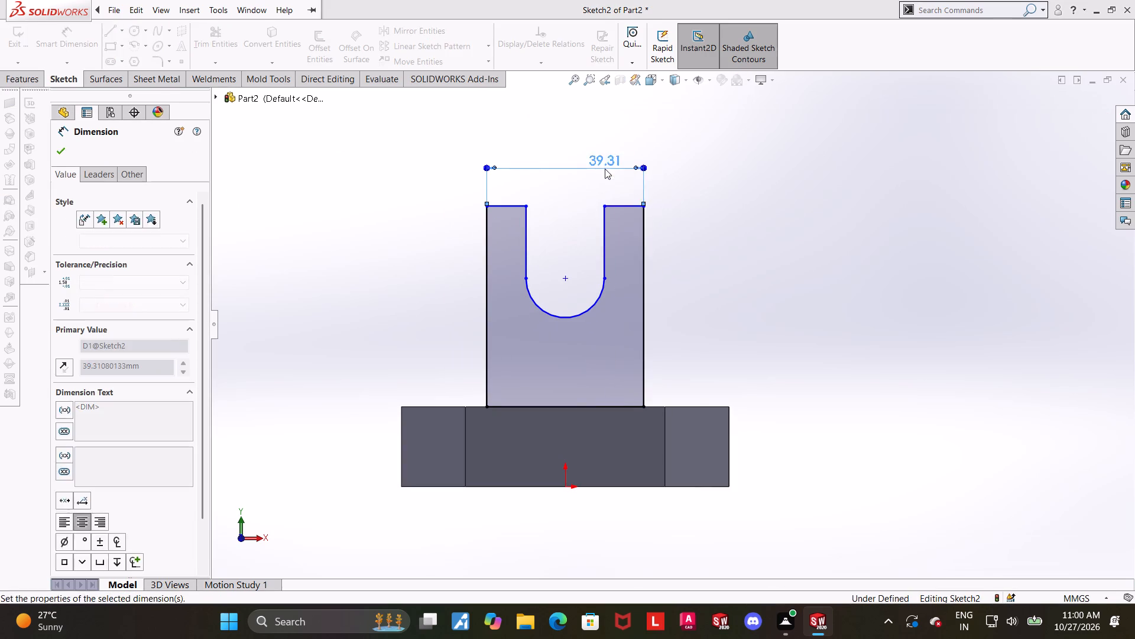
key(Escape)
key(Escape)
click(719, 269)
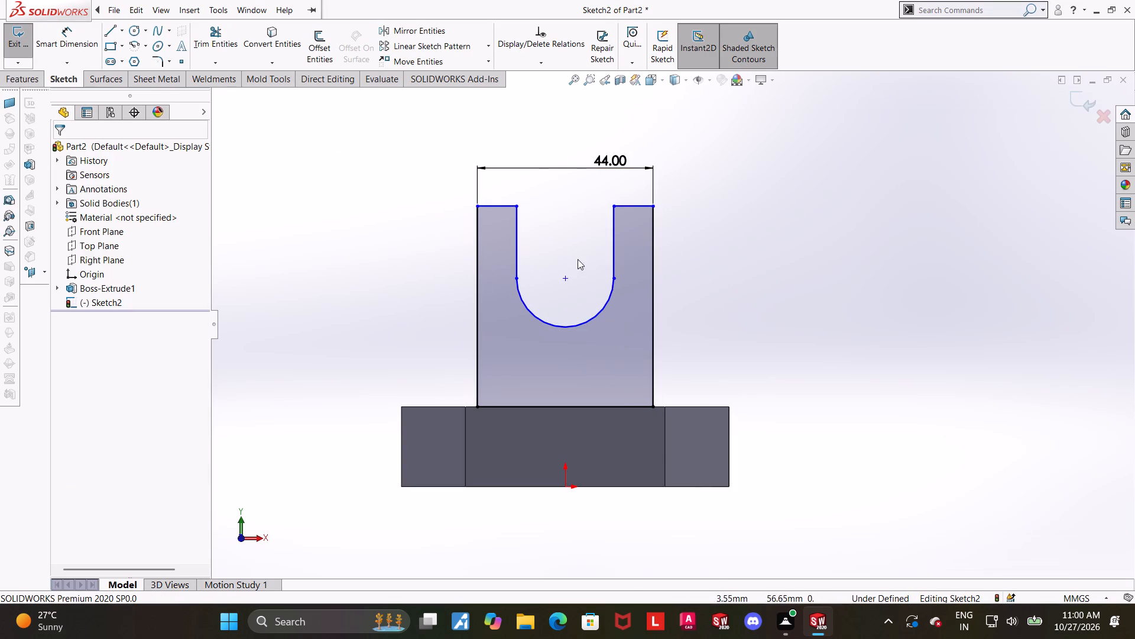
Dimension the arc at the bottom of the slot with a radius of 9 mm.
click(82, 36)
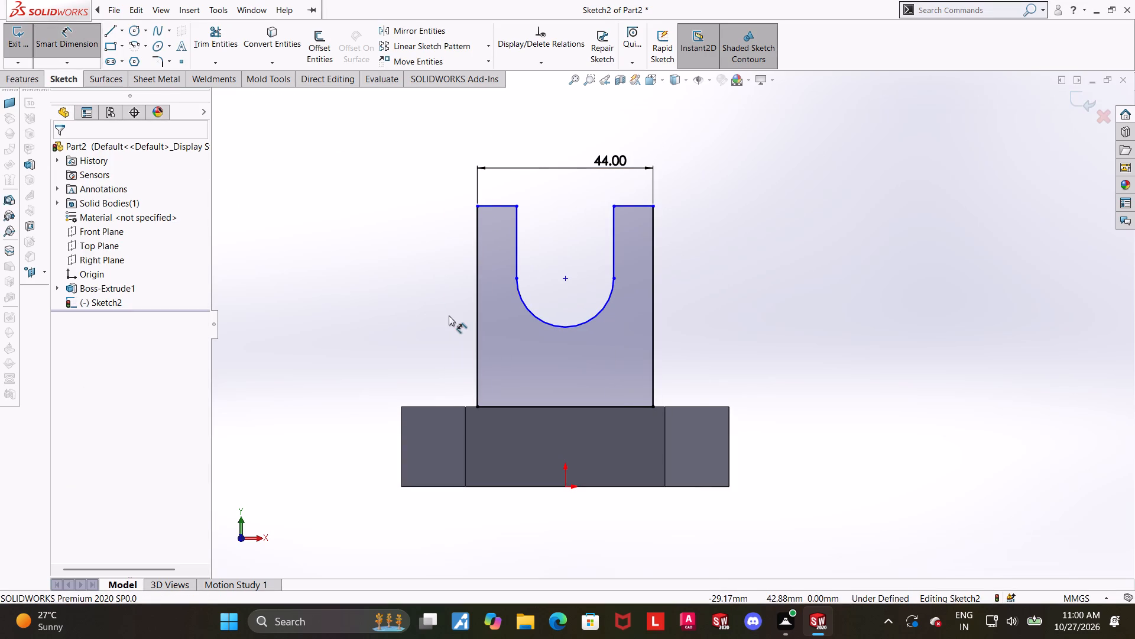
scroll(449, 315, down, 1)
scroll(498, 346, up, 1)
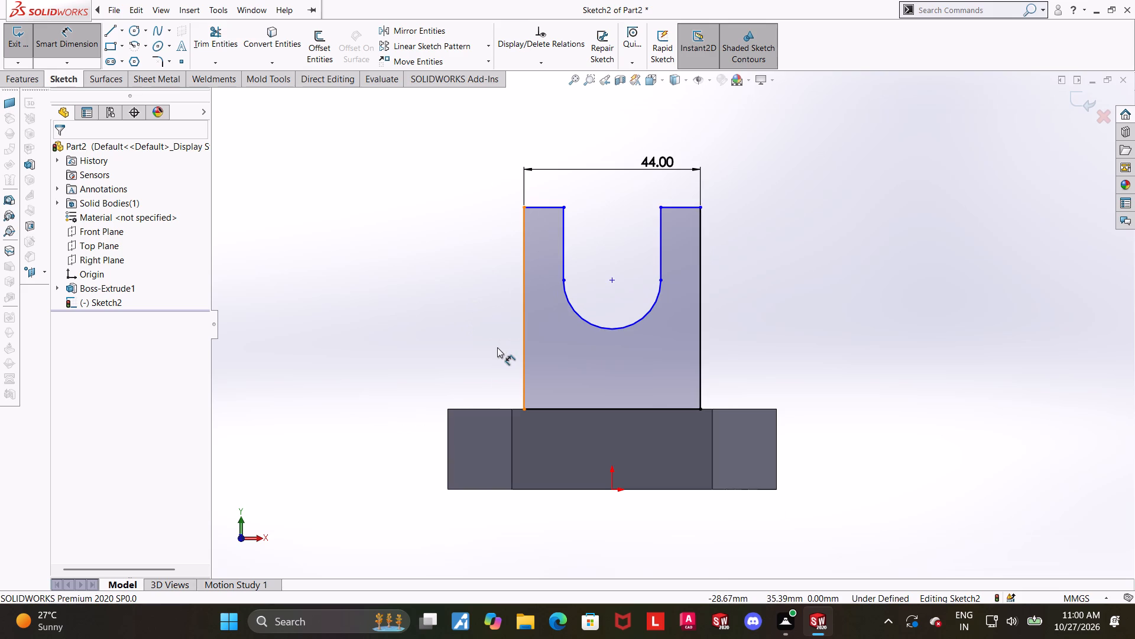
scroll(495, 351, down, 1)
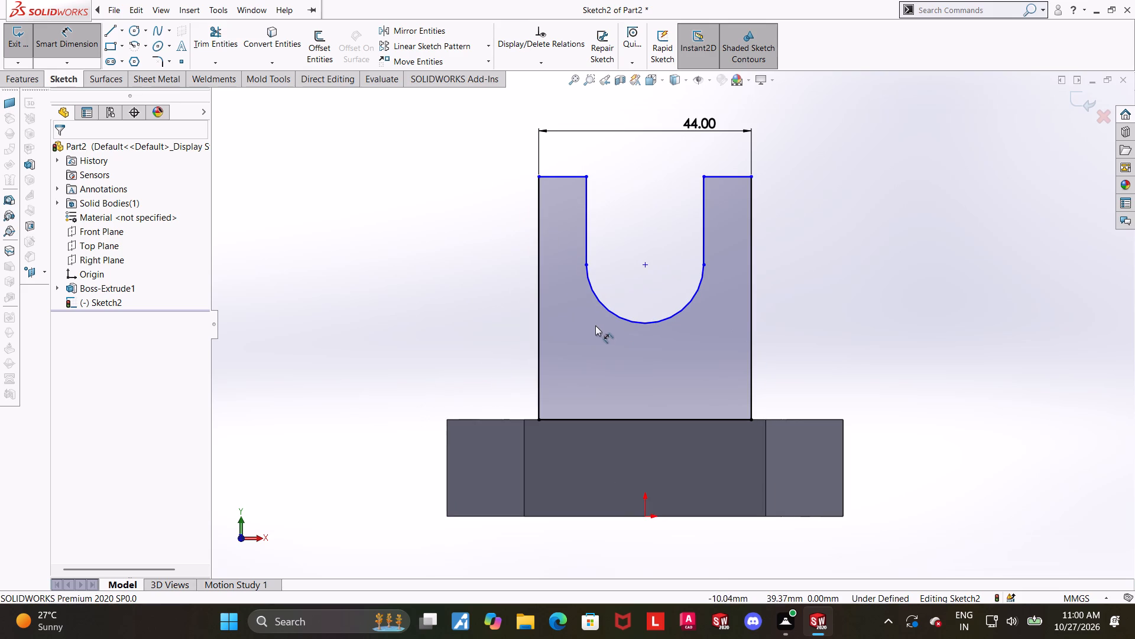
click(608, 314)
click(596, 358)
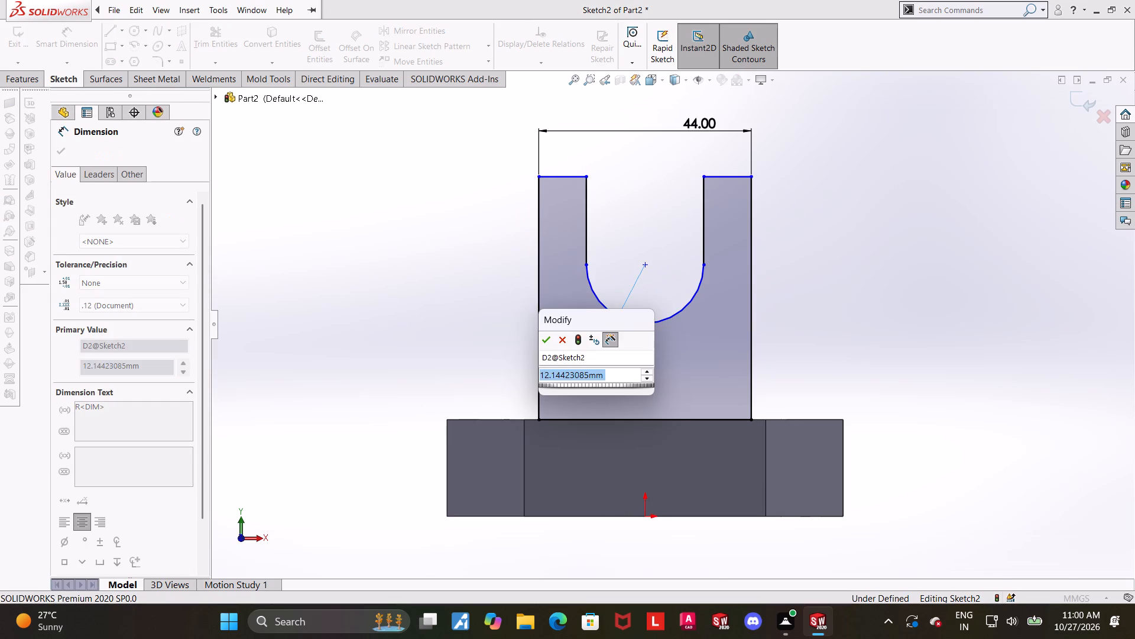
key(9)
key(Return)
key(Escape)
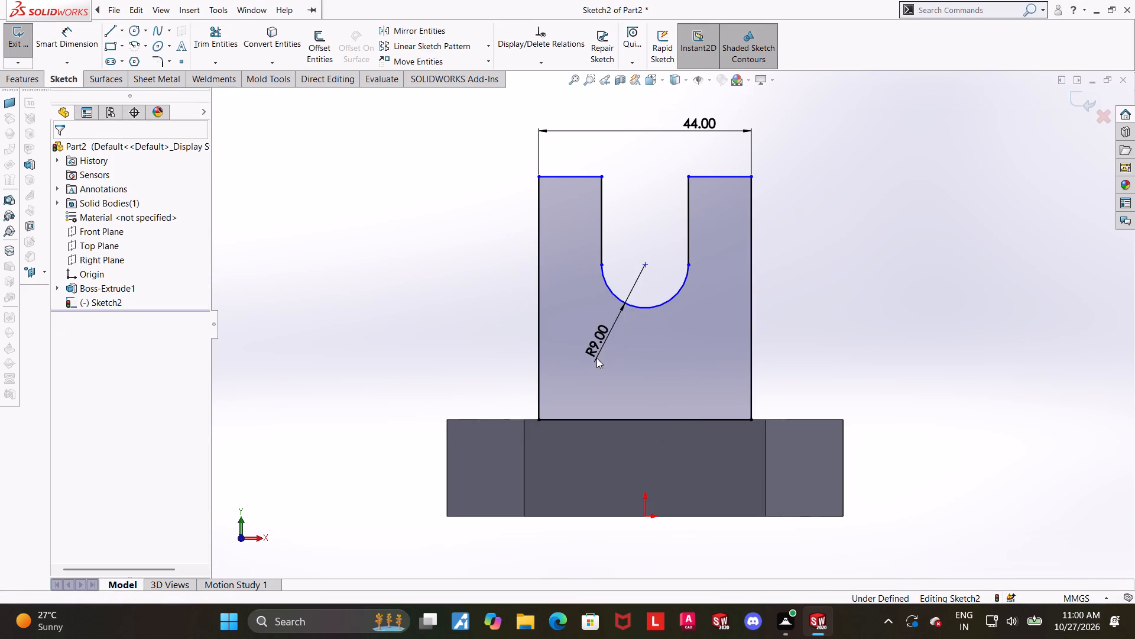
click(810, 268)
Dimension the height from the origin to the profile's right-hand top line as 50 mm.
scroll(740, 281, up, 1)
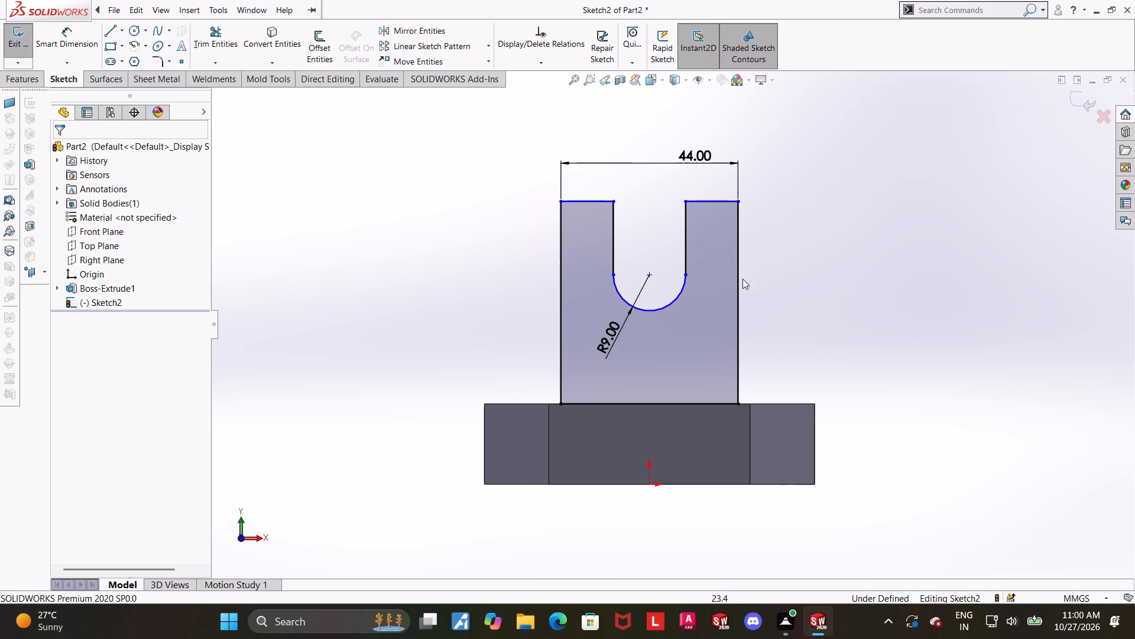
scroll(752, 242, up, 1)
scroll(750, 246, down, 1)
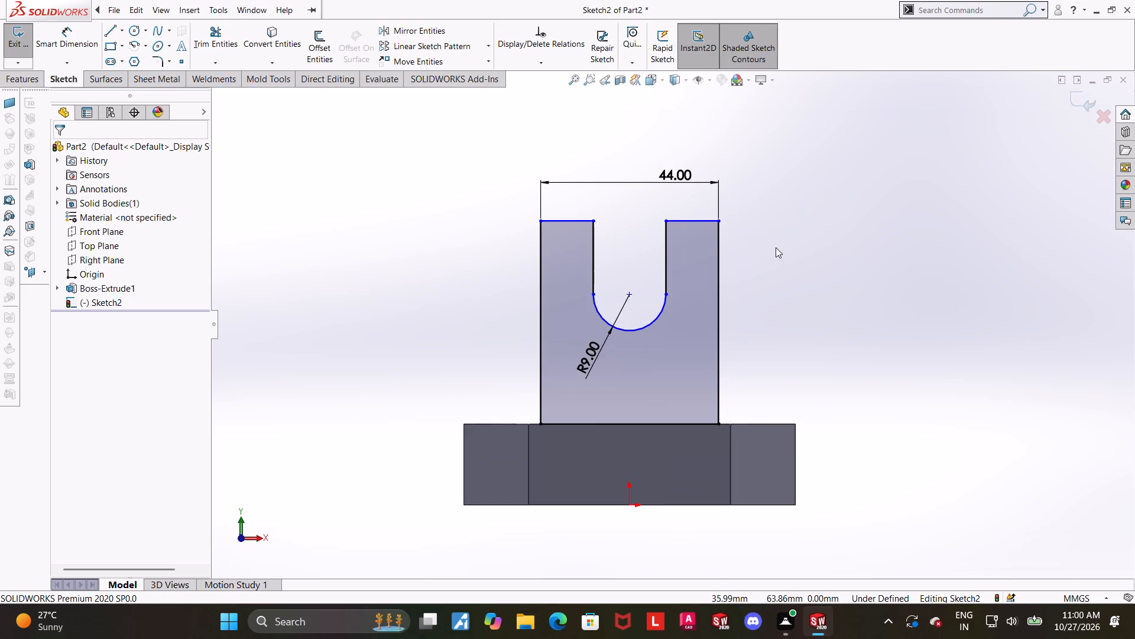
click(63, 36)
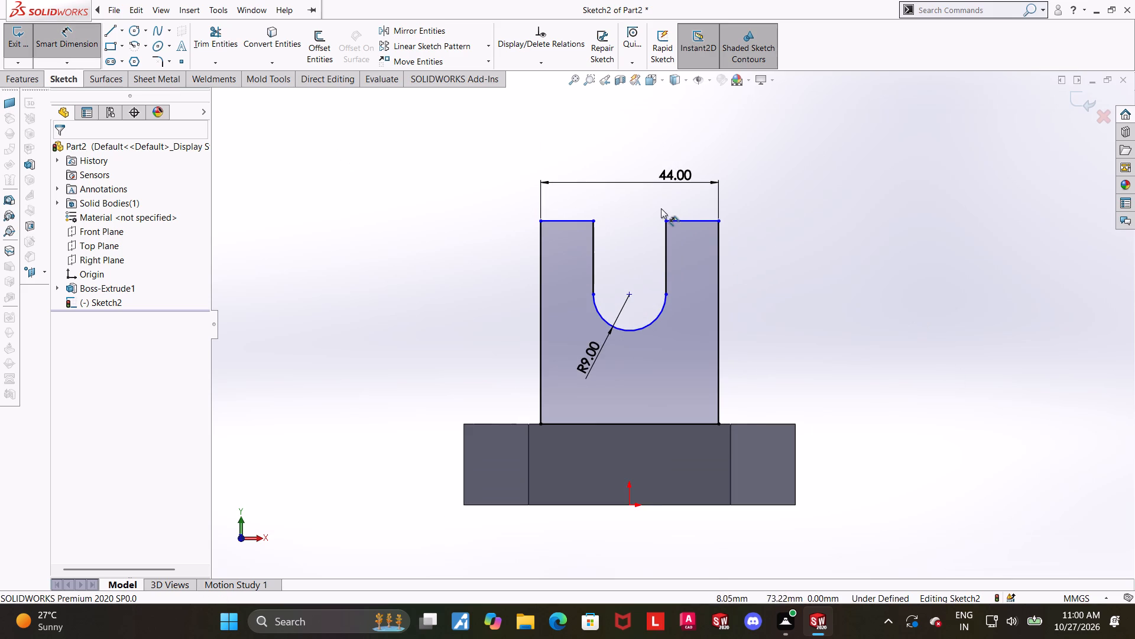
click(689, 218)
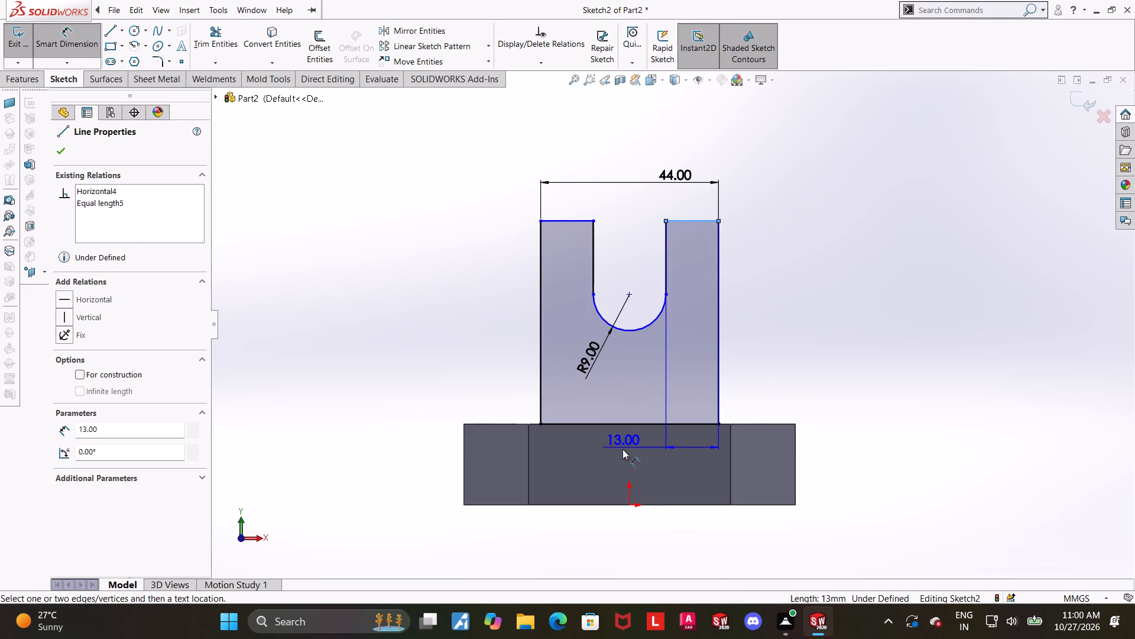
click(628, 507)
click(1000, 380)
text(50-)
key(BackSpace)
key(Return)
key(Escape)
key(Escape)
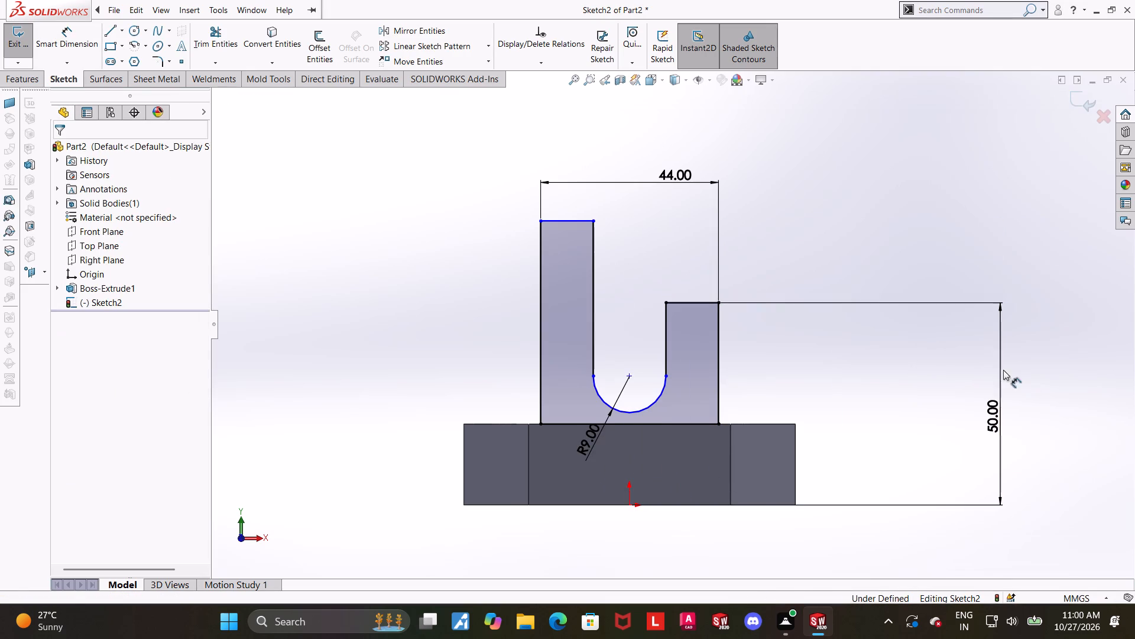
Make the left and right top lines of the upright profile collinear.
click(560, 218)
ctrl+click(691, 304)
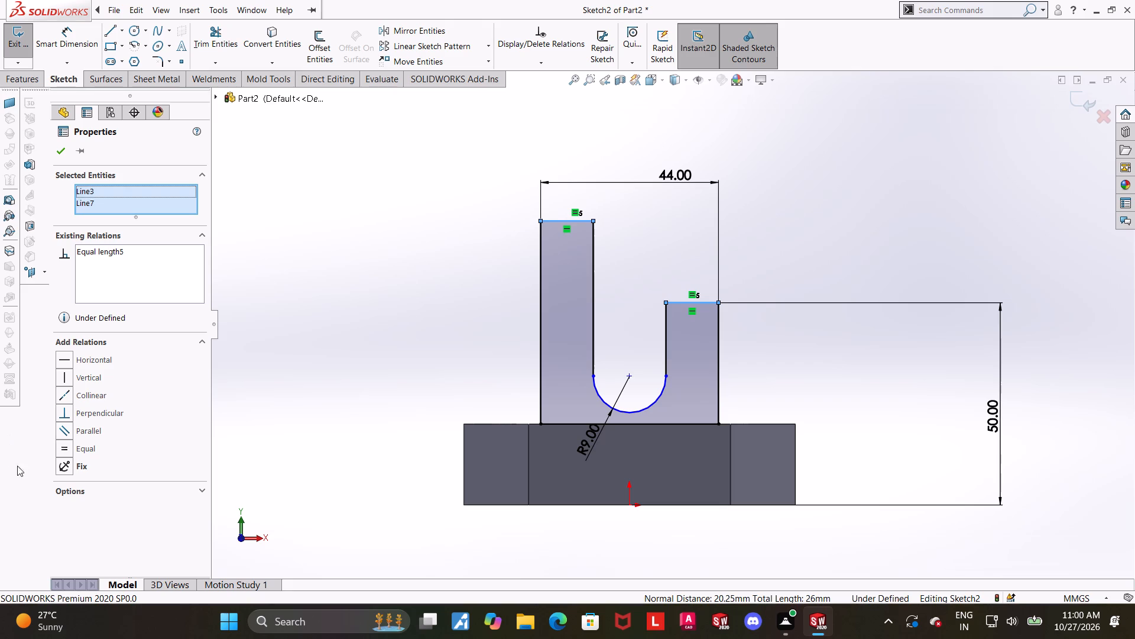
click(64, 397)
click(379, 314)
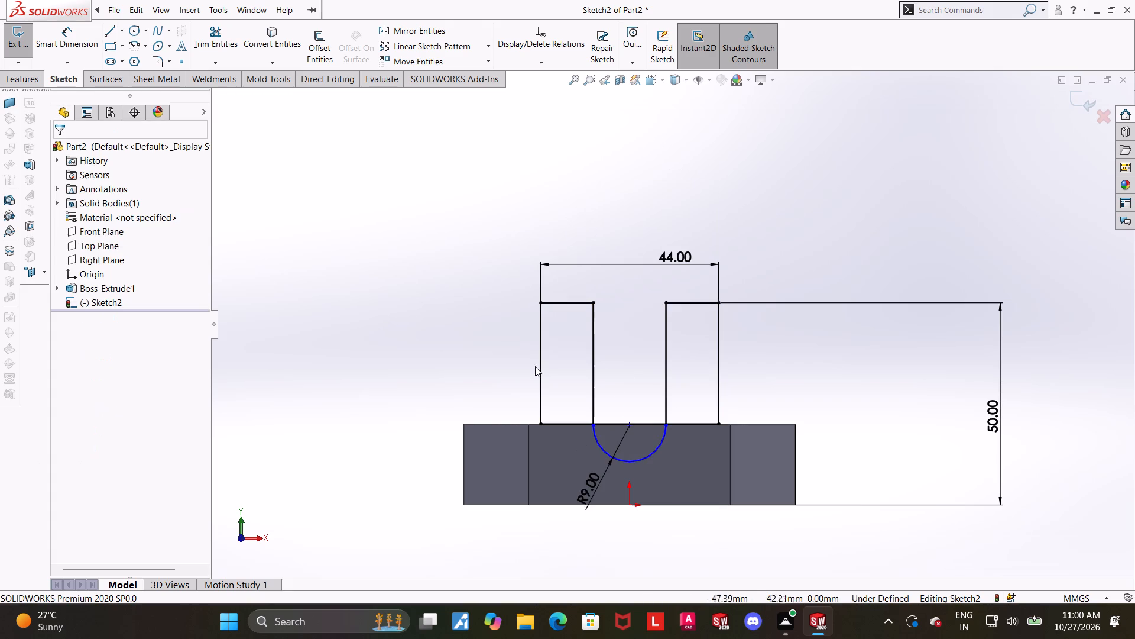
Move the slot's bottom arc up the upright profile until its centre sits about 39 mm above the origin.
drag(630, 424, 633, 379)
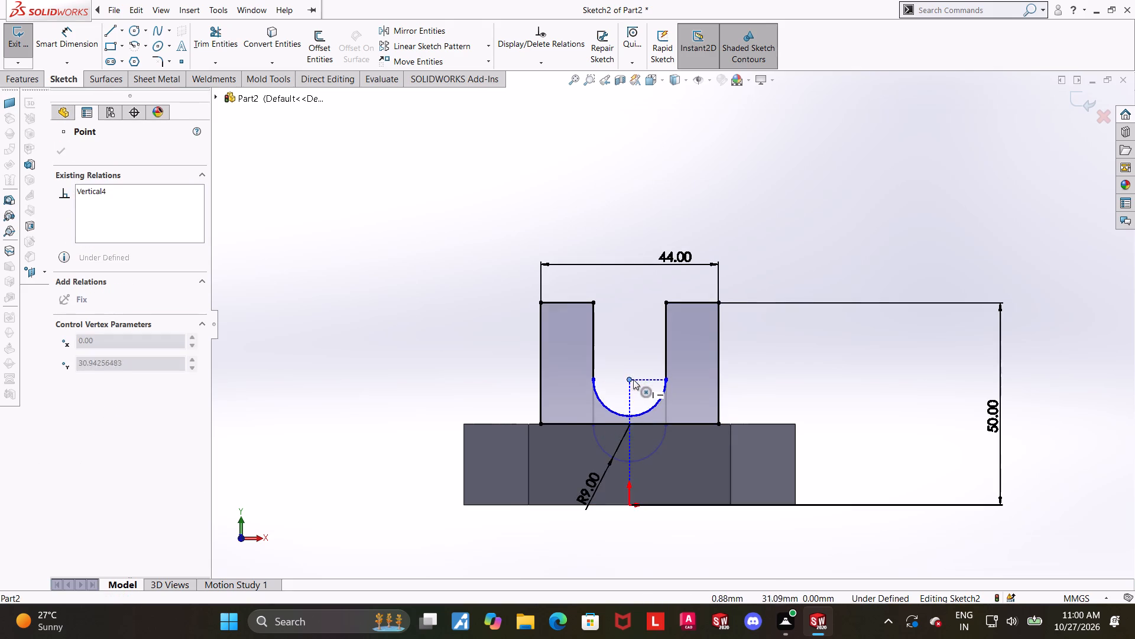
drag(633, 379, 633, 373)
key(Escape)
scroll(741, 370, up, 1)
scroll(708, 365, down, 1)
scroll(637, 359, down, 1)
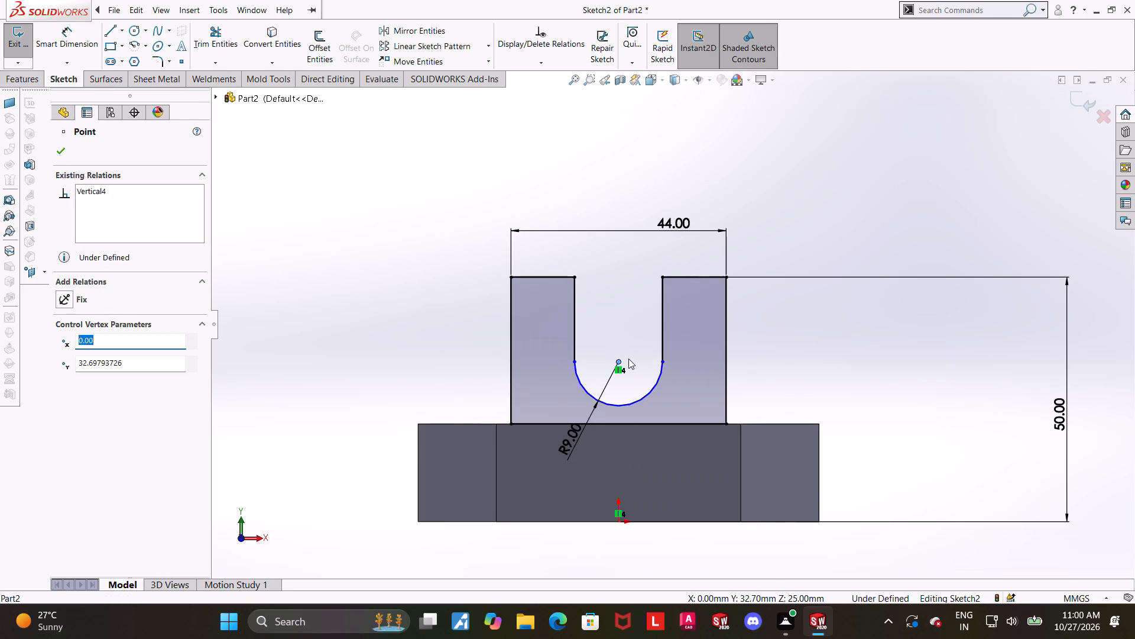
scroll(614, 359, down, 1)
scroll(635, 363, up, 1)
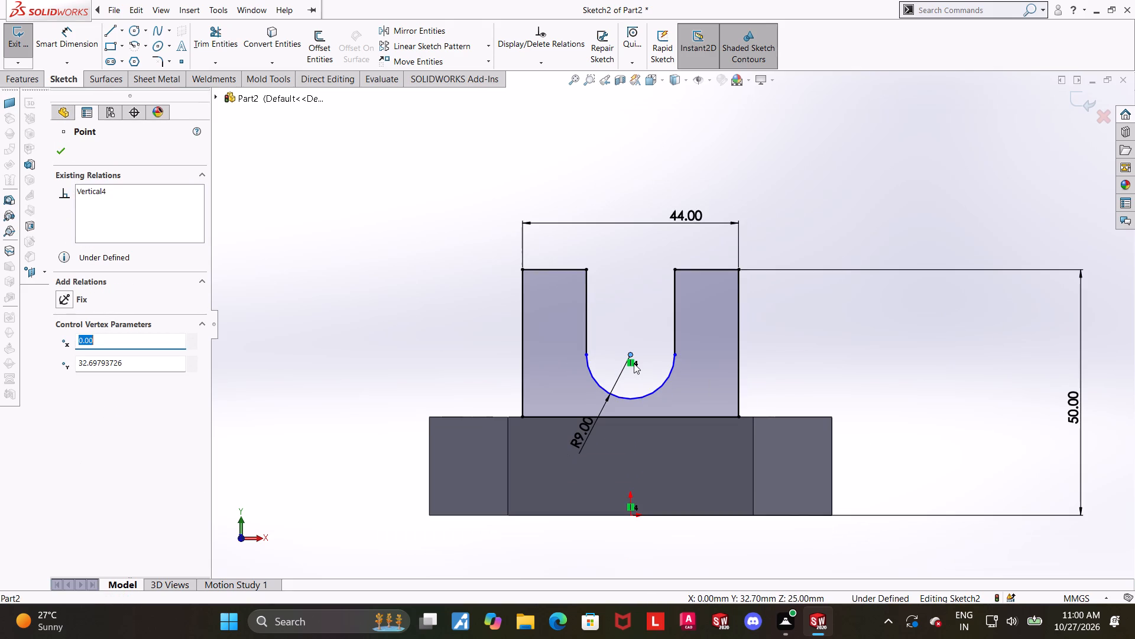
scroll(629, 363, down, 1)
scroll(496, 360, down, 1)
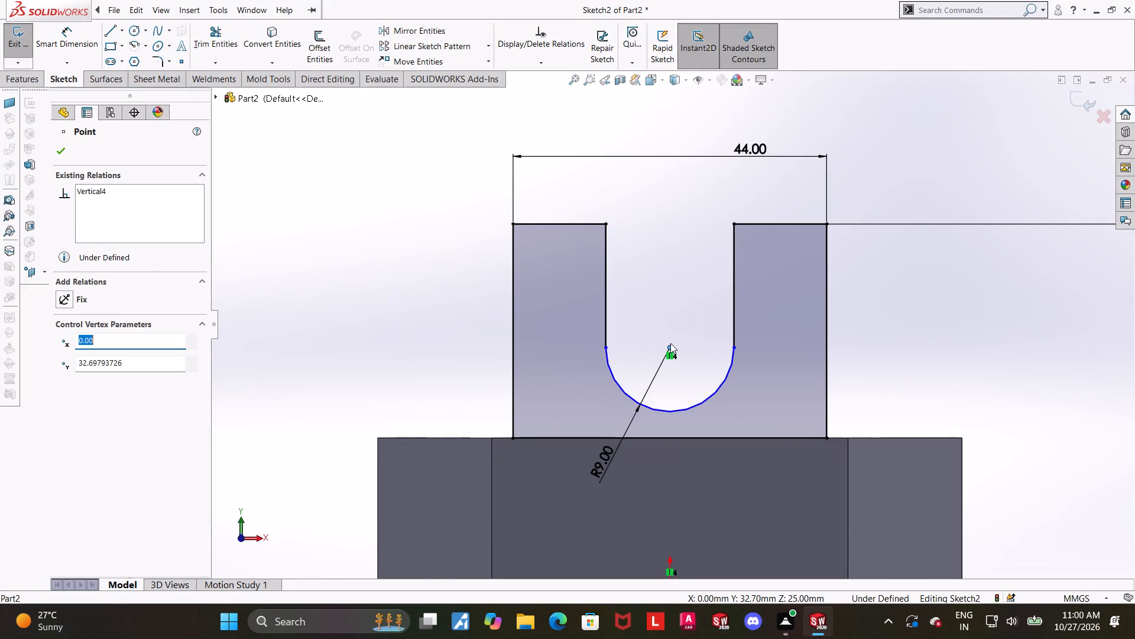
drag(670, 343, 669, 312)
key(Escape)
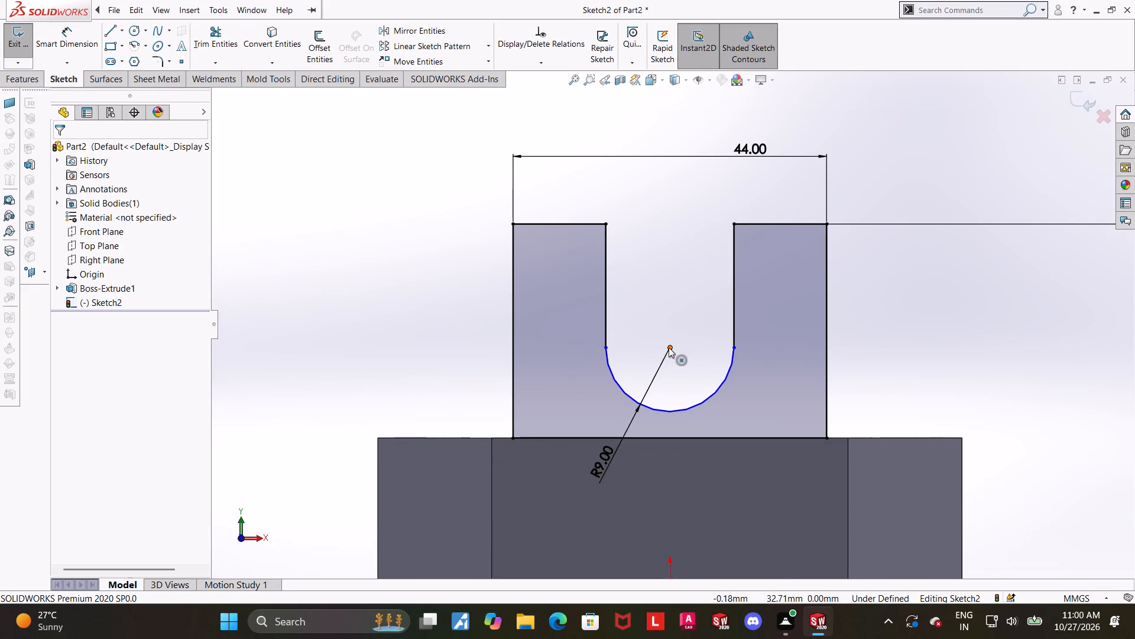
drag(669, 347, 669, 302)
key(Escape)
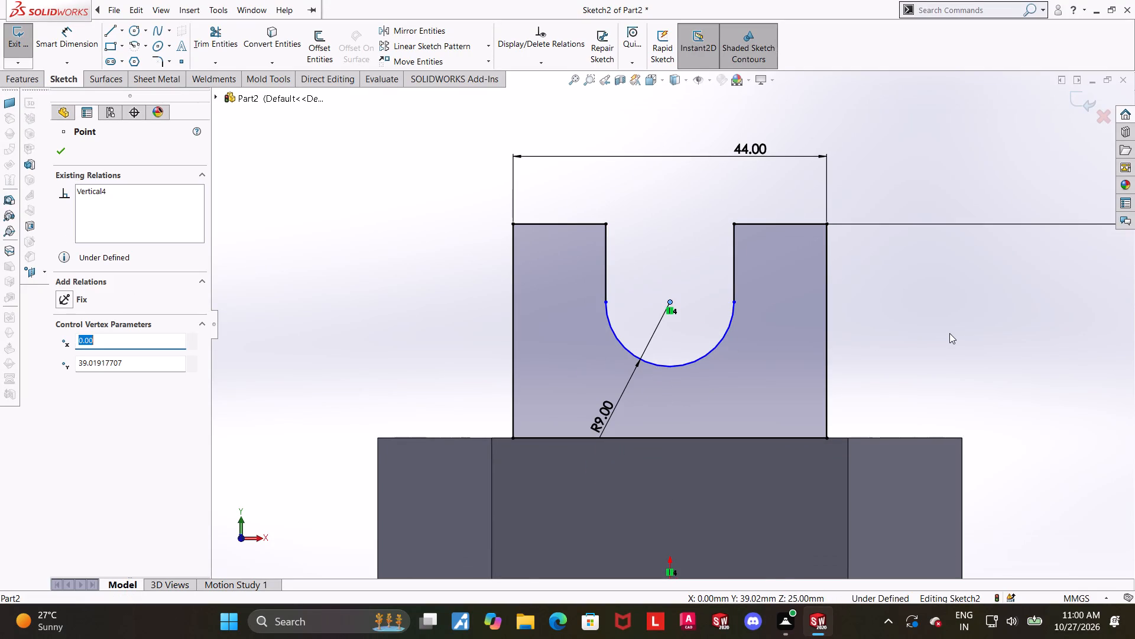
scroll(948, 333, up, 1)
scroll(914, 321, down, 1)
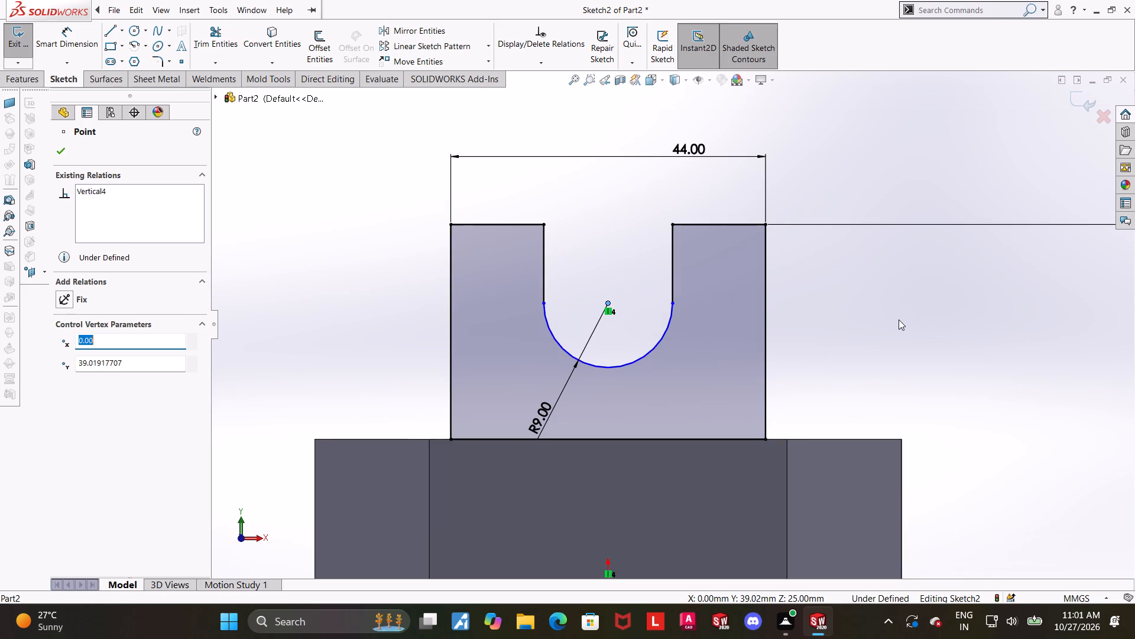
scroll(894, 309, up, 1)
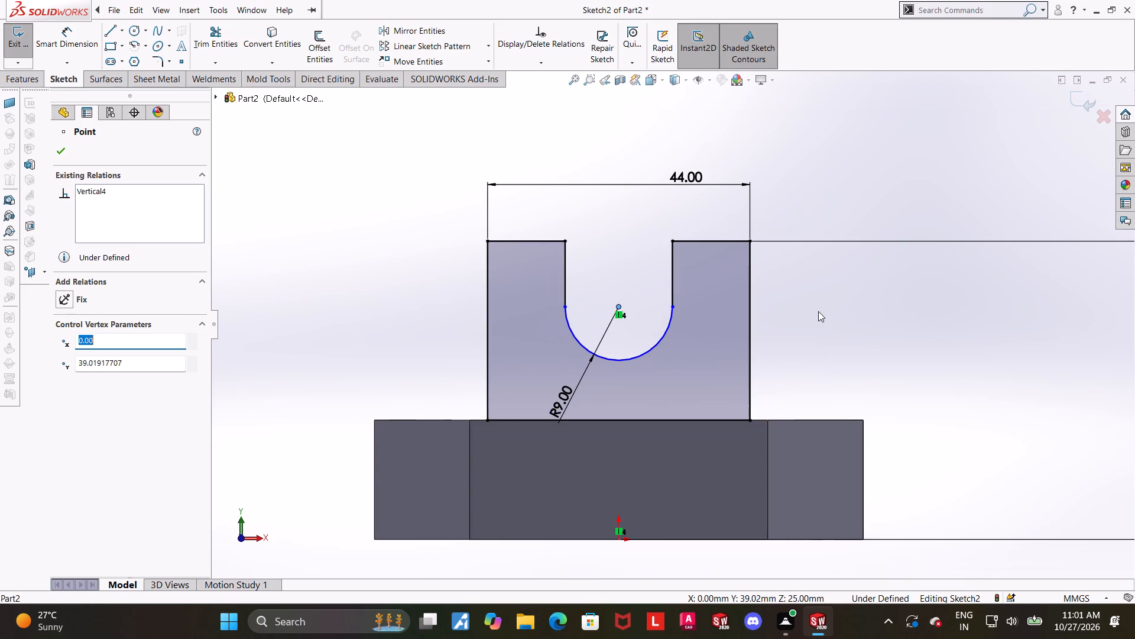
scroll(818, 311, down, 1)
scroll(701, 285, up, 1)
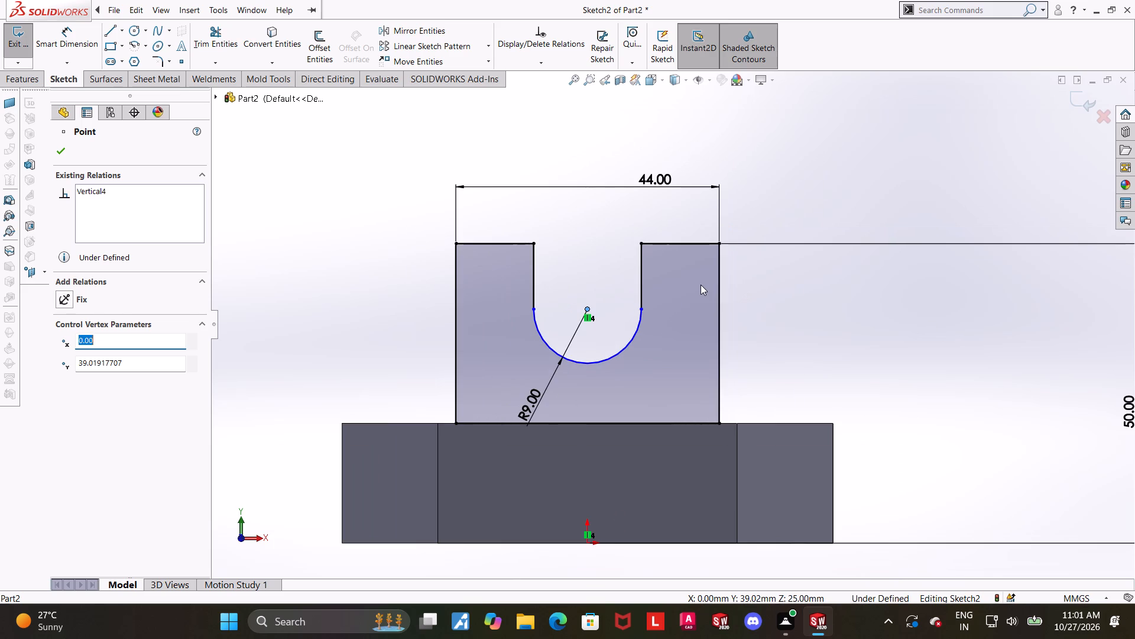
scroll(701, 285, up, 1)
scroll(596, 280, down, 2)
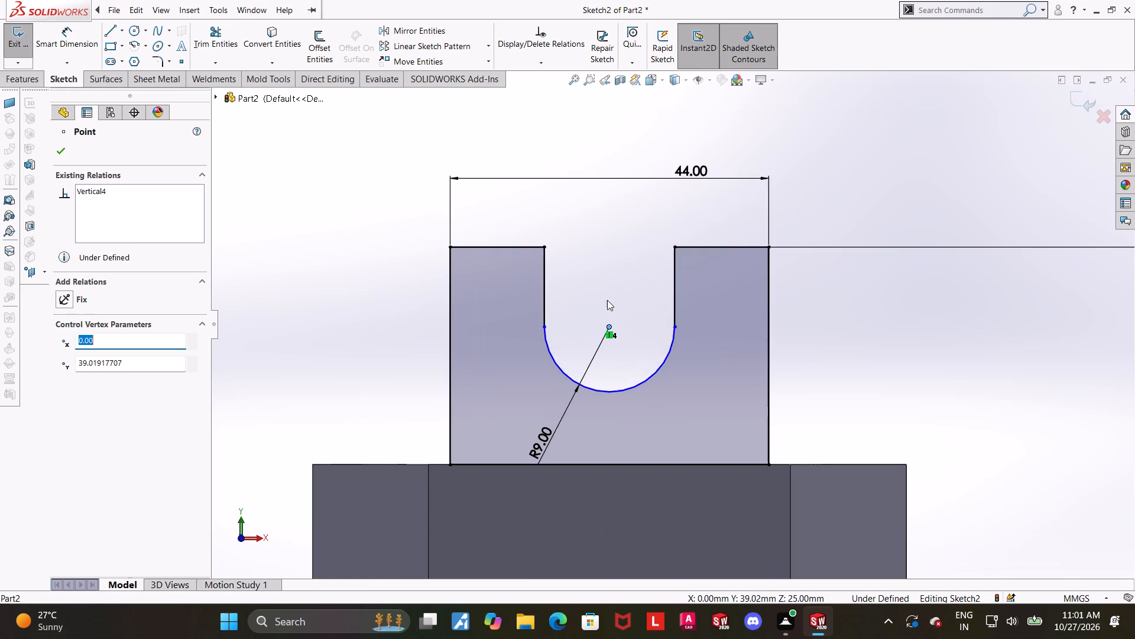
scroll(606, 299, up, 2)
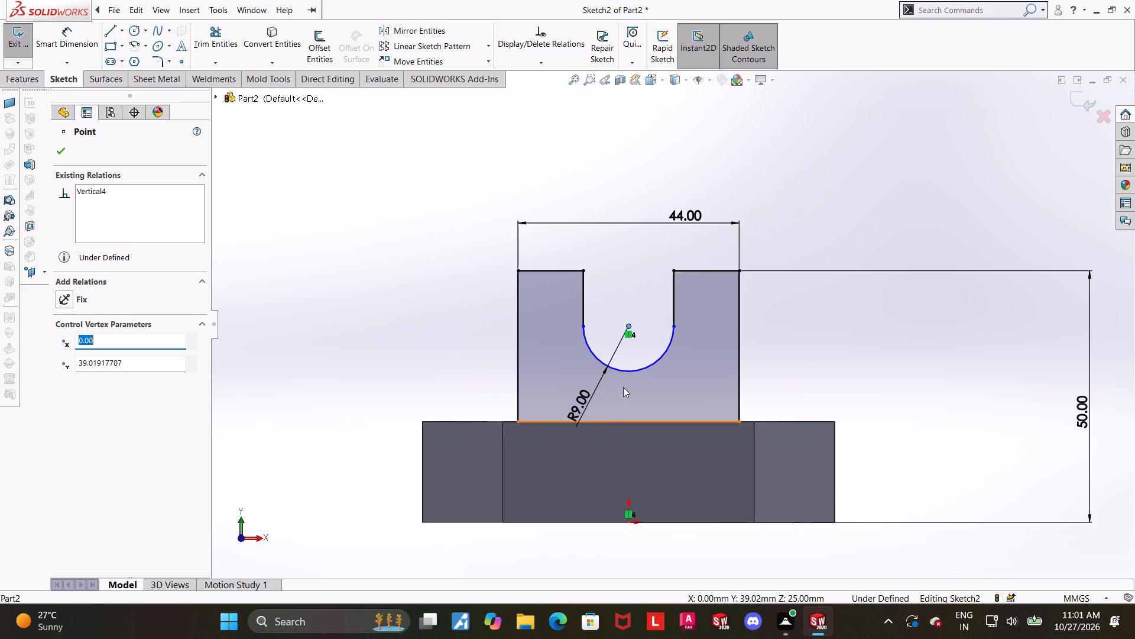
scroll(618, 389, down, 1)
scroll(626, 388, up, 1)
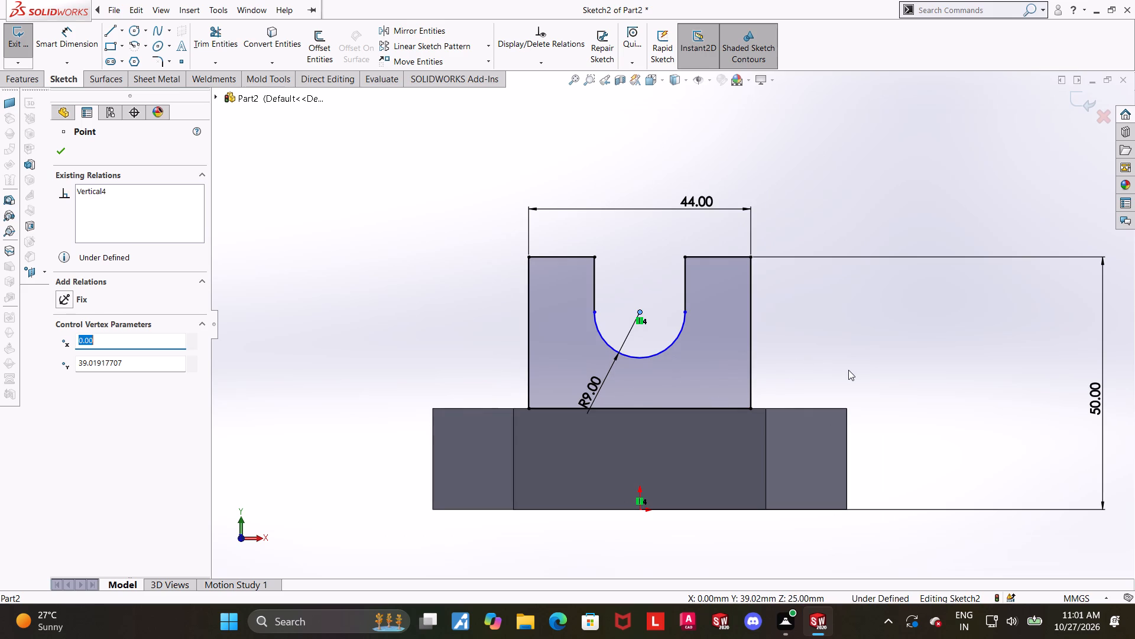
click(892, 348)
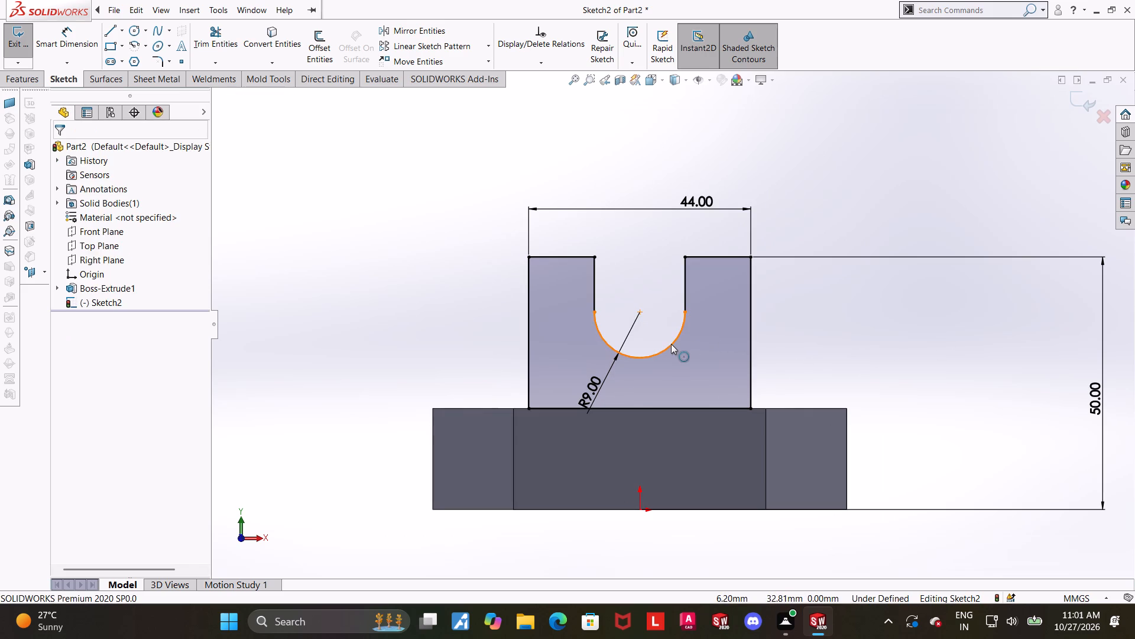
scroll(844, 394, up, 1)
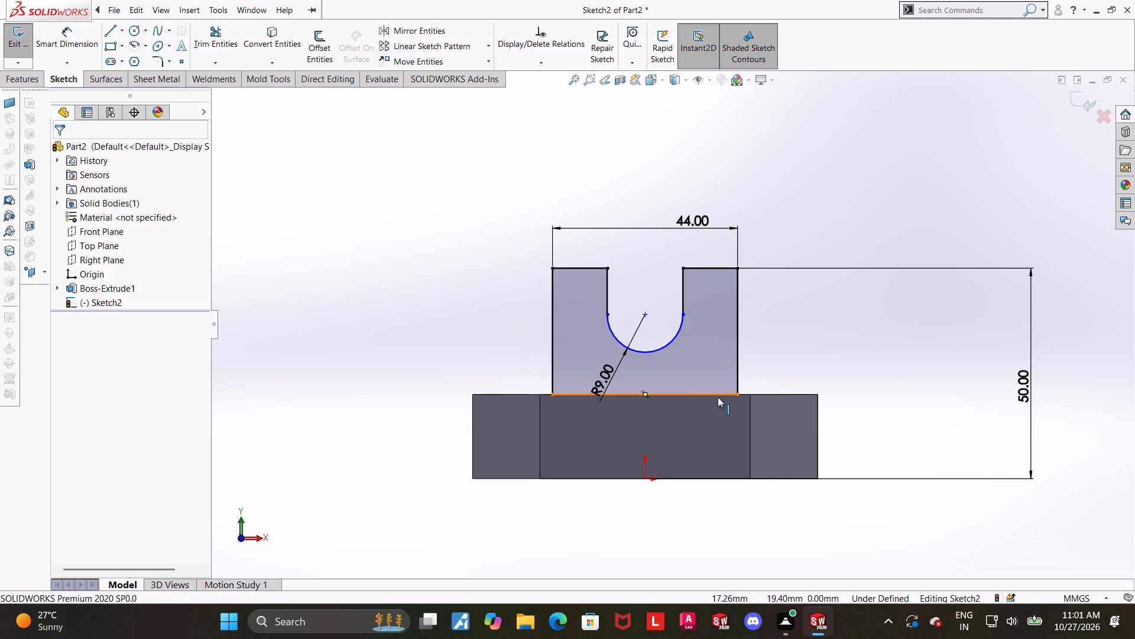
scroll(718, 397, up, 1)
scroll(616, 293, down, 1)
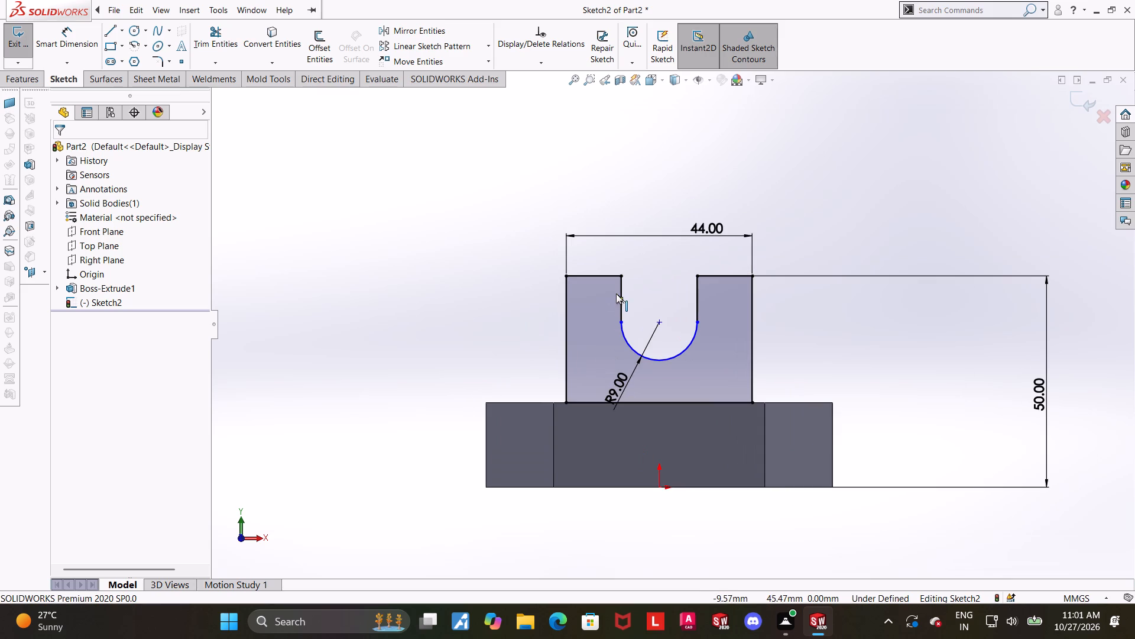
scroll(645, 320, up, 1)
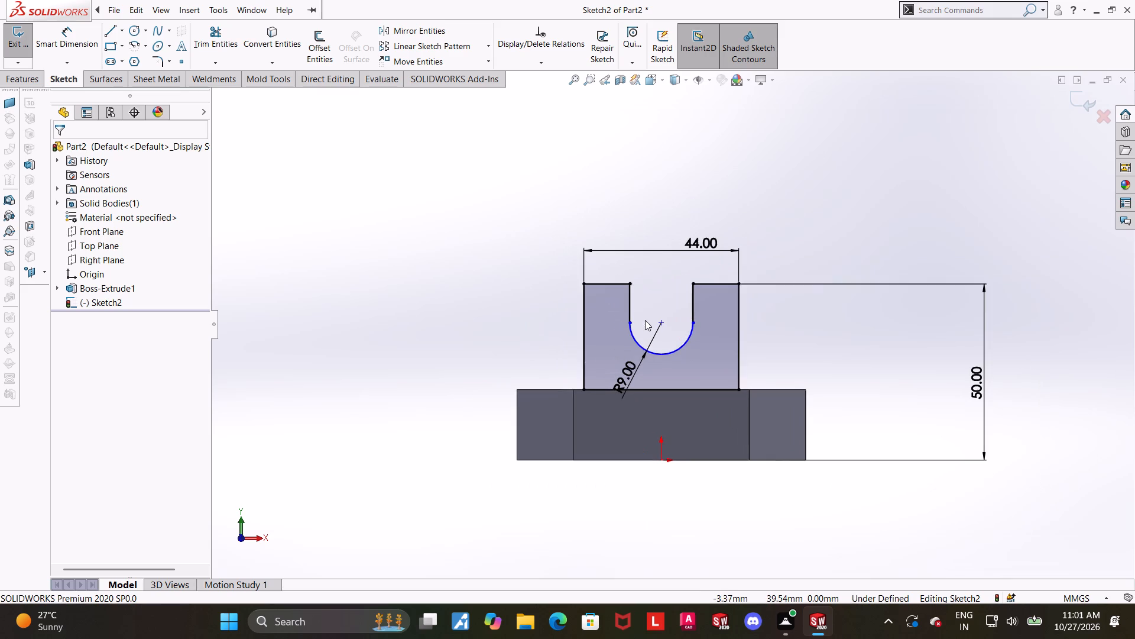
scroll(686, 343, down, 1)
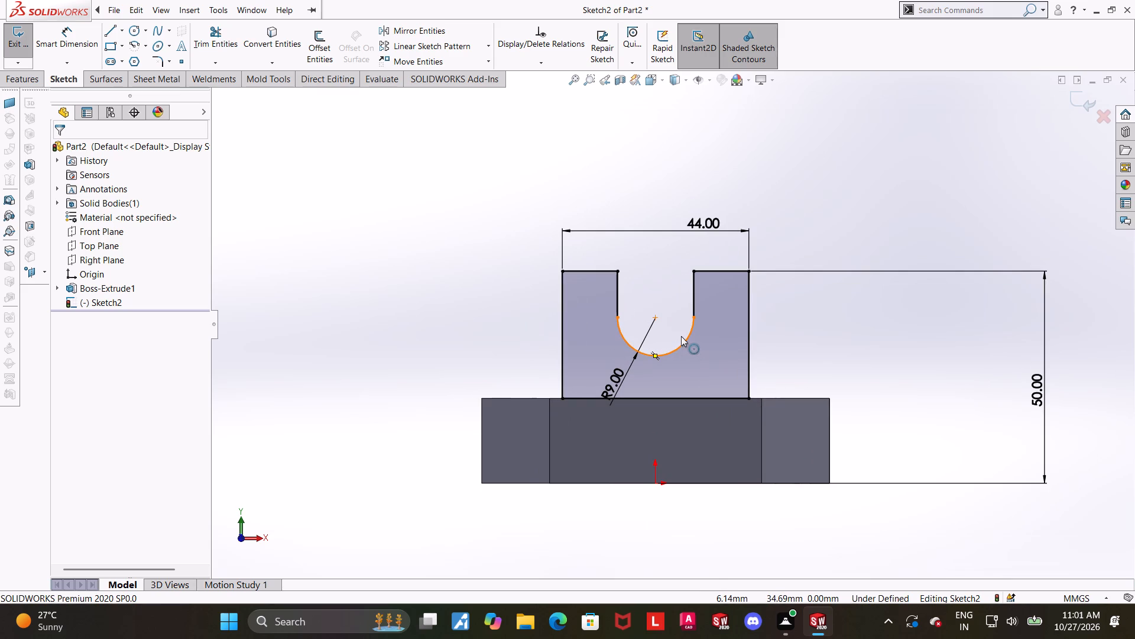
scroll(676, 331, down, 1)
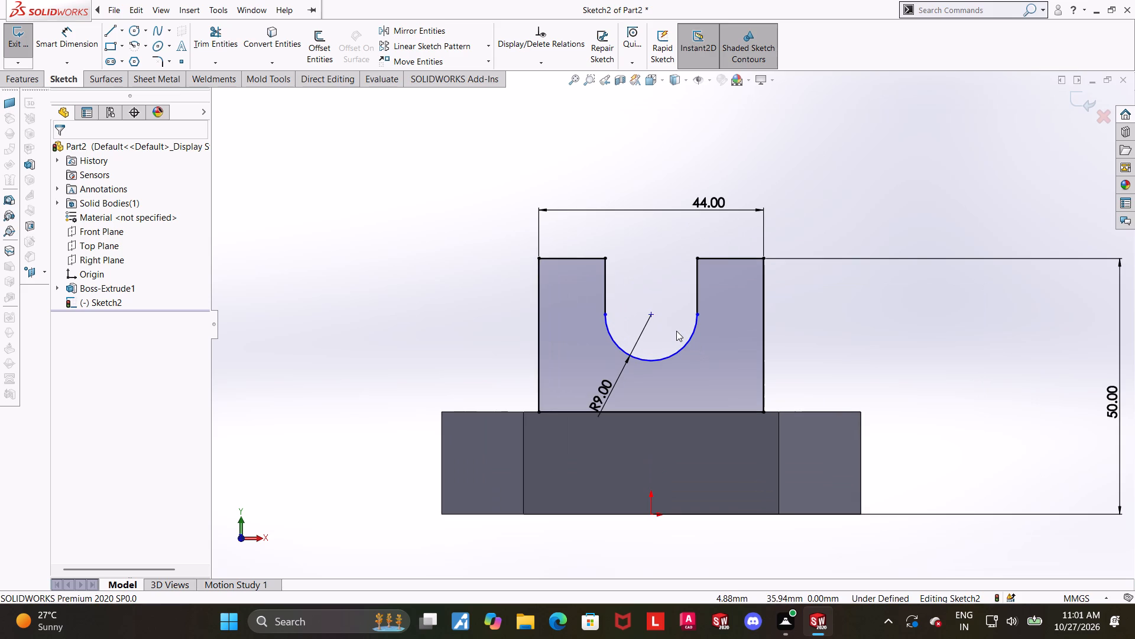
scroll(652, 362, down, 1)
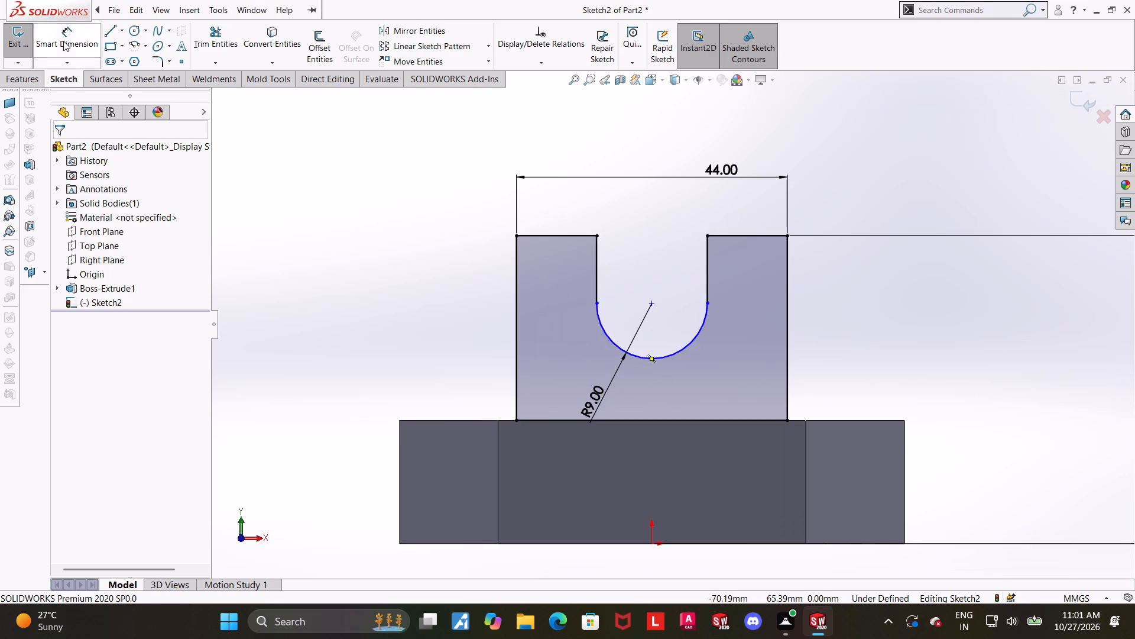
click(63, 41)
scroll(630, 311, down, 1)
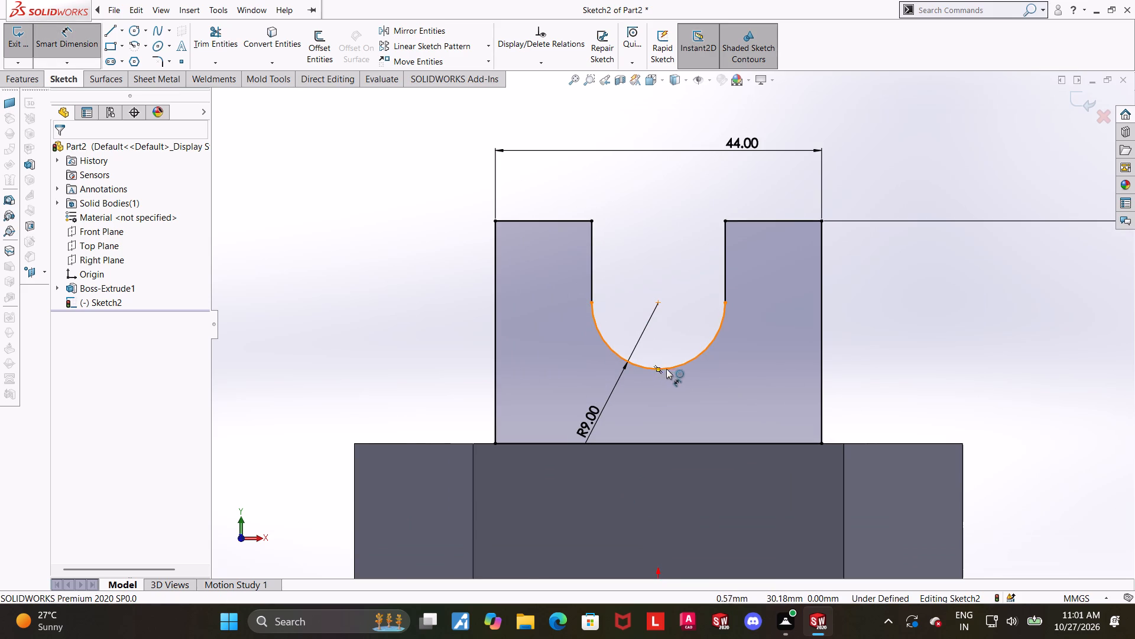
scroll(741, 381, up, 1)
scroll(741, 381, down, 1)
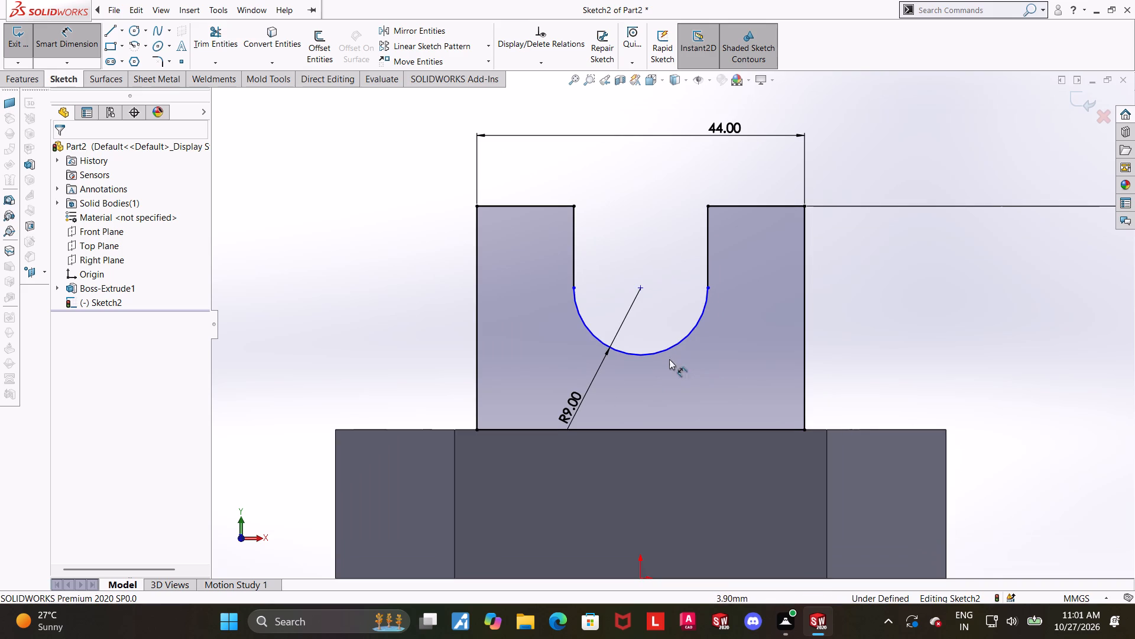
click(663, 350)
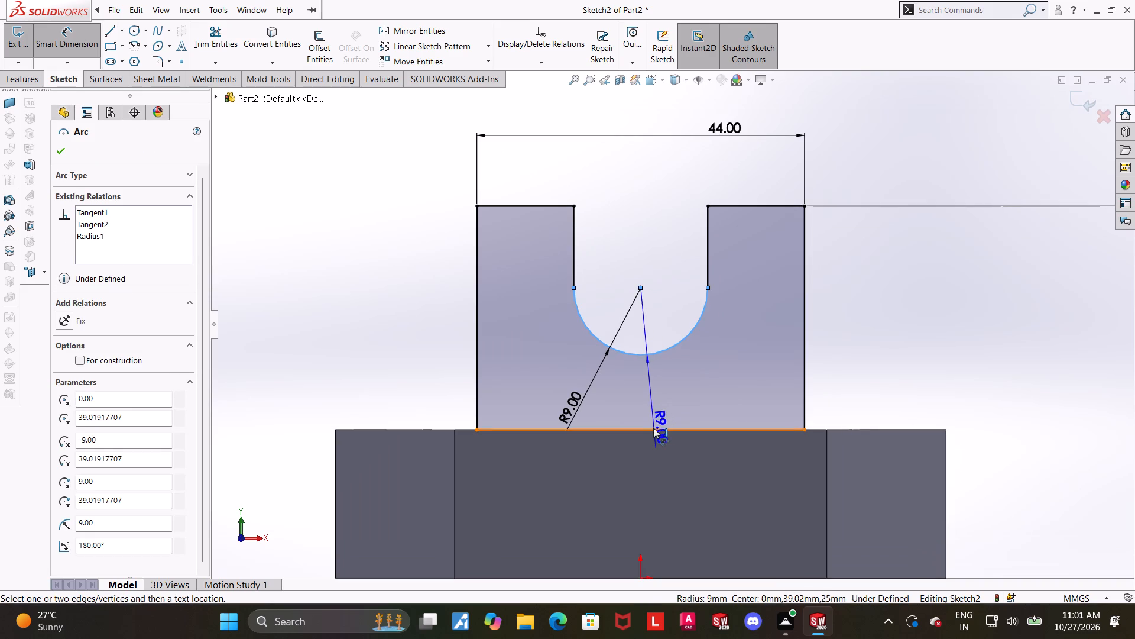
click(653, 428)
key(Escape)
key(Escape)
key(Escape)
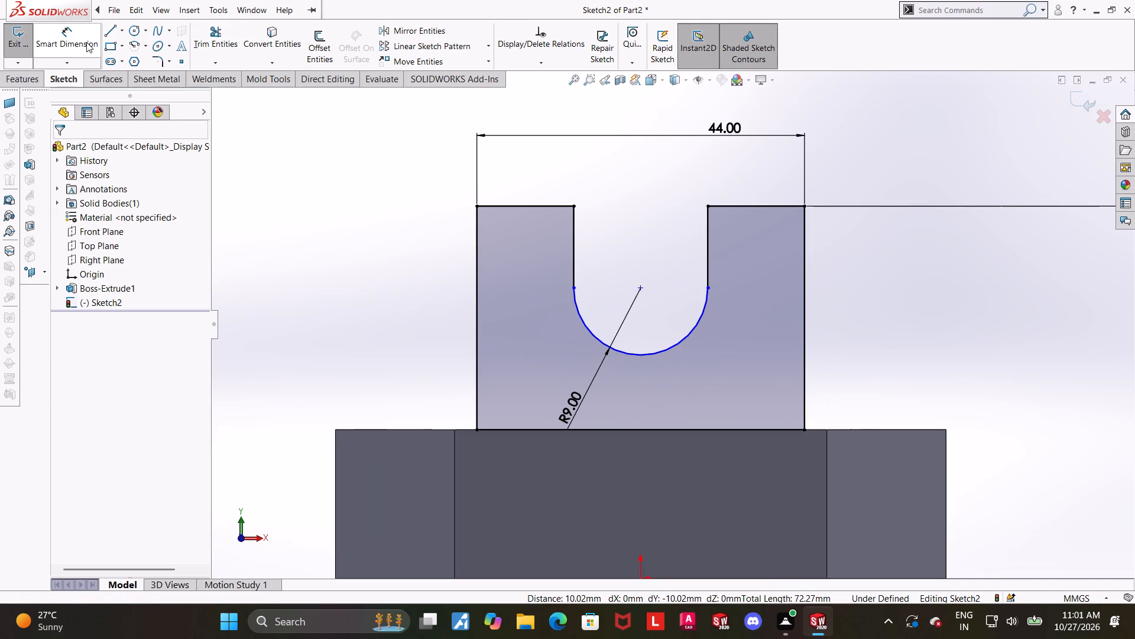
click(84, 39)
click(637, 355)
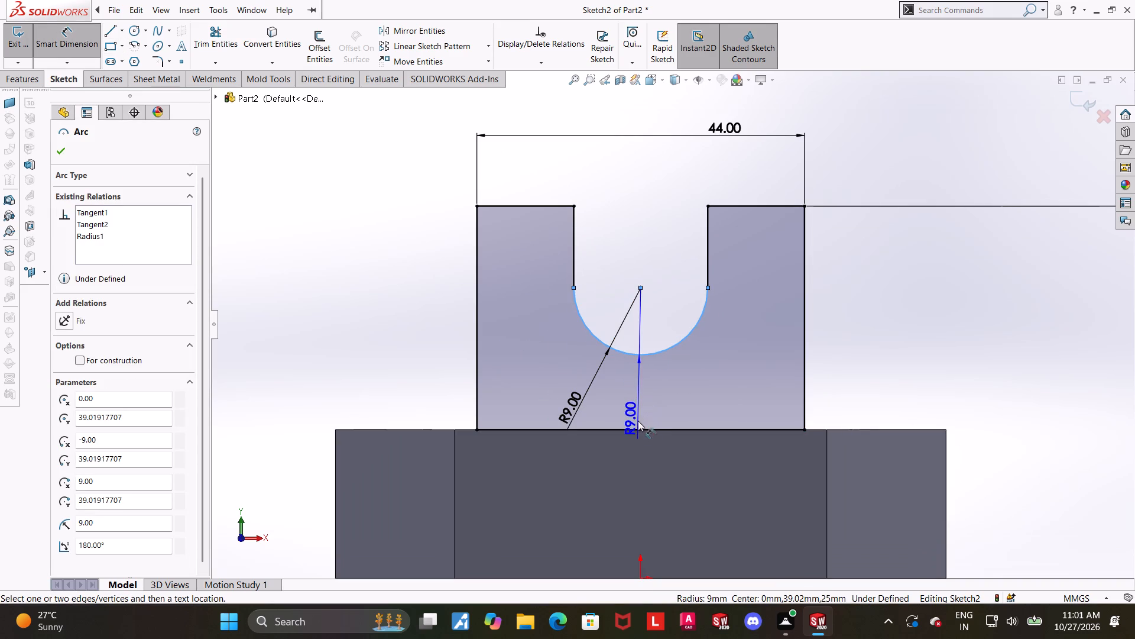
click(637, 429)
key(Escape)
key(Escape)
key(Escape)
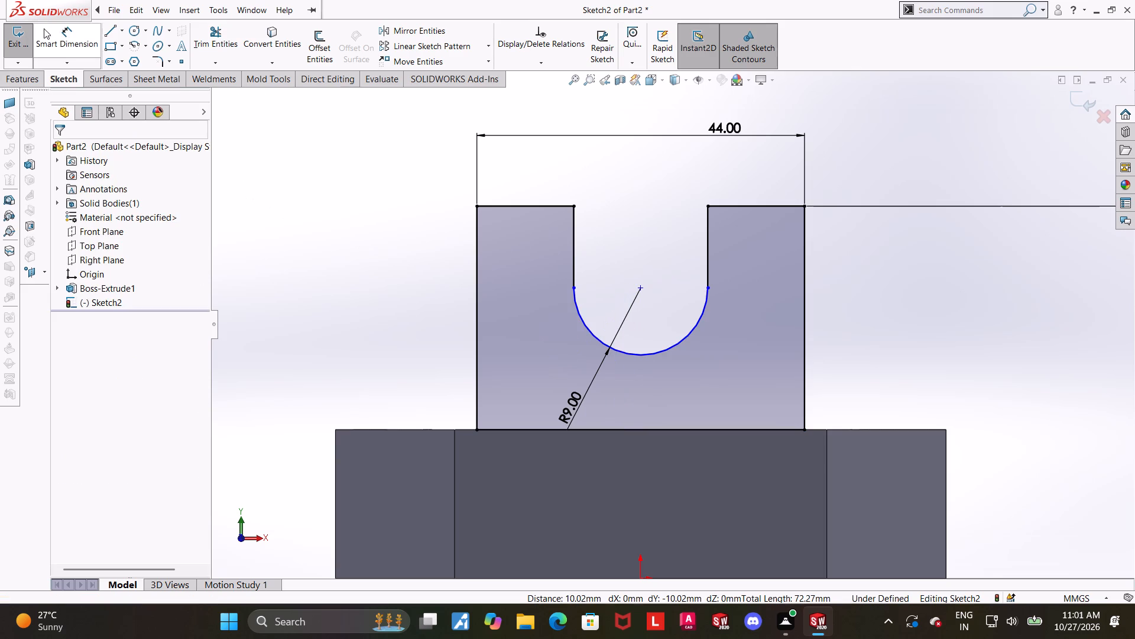
Dimension the vertical distance between the profile's base line and the lowest point of the slot arc as 5 mm.
click(44, 28)
click(659, 430)
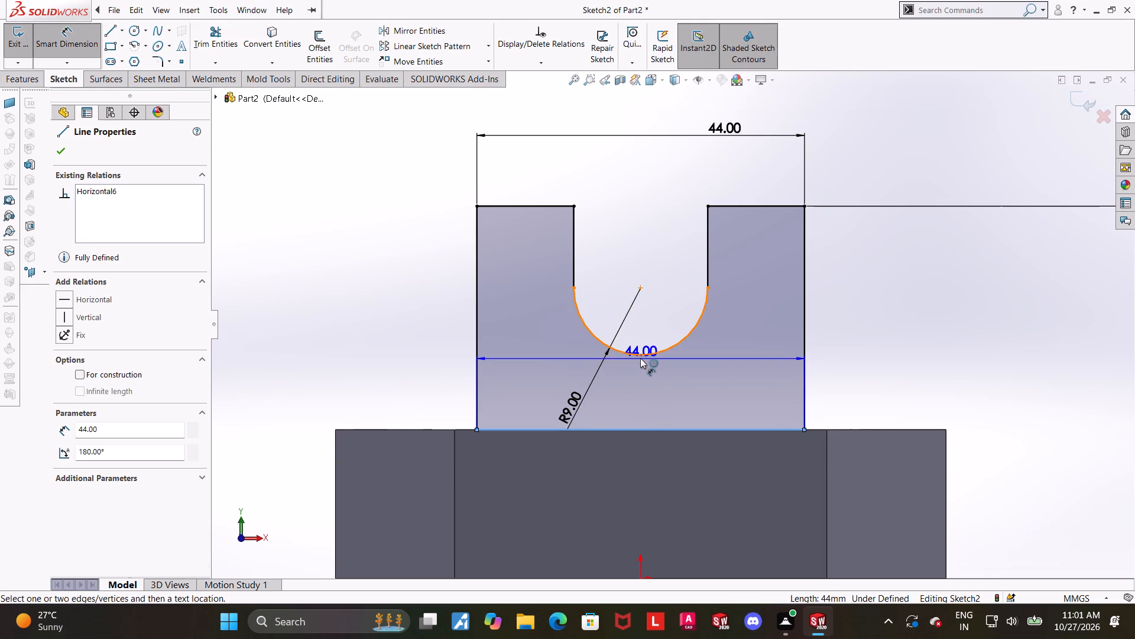
click(639, 356)
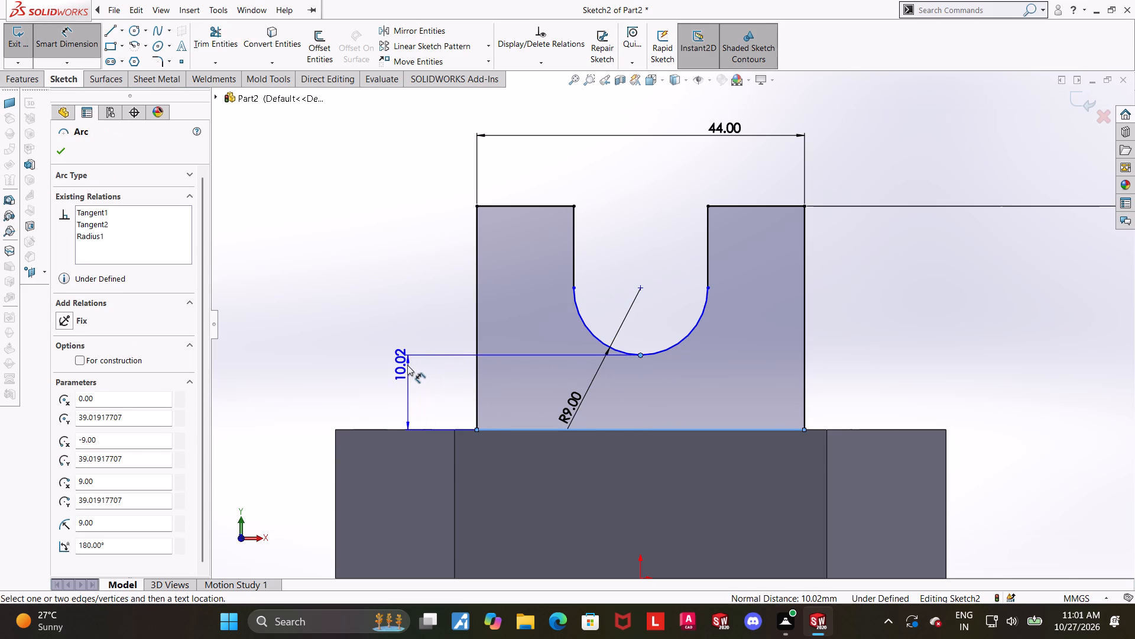
click(407, 365)
key(5)
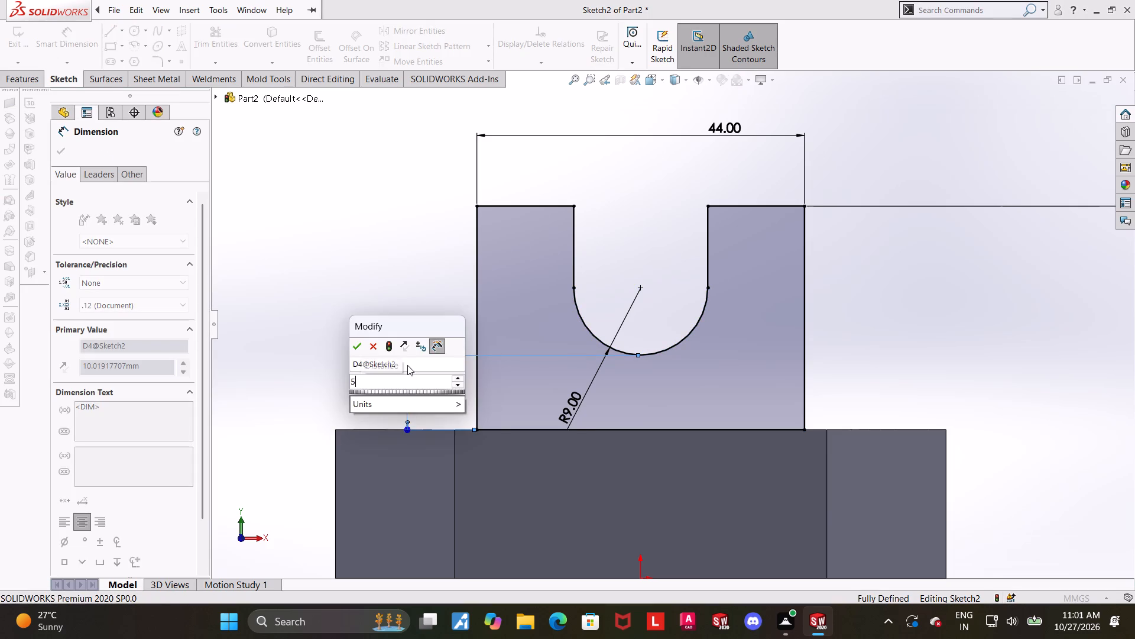
key(Return)
key(Escape)
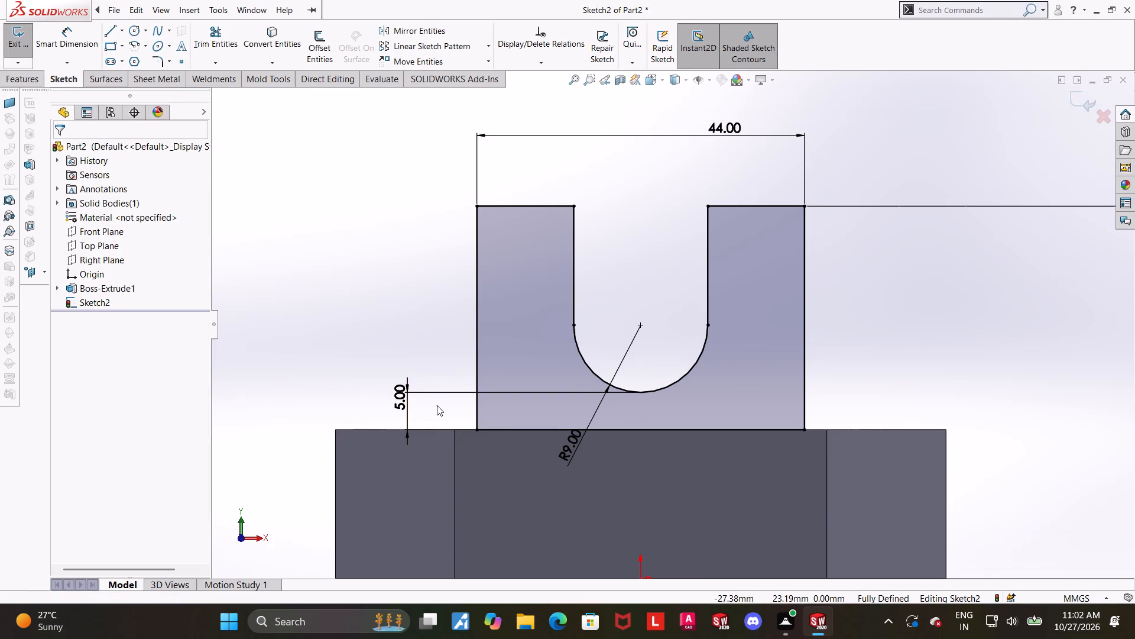
Examine the slotted upright profile and its position on the plate from the front and from oblique angles.
scroll(674, 420, up, 2)
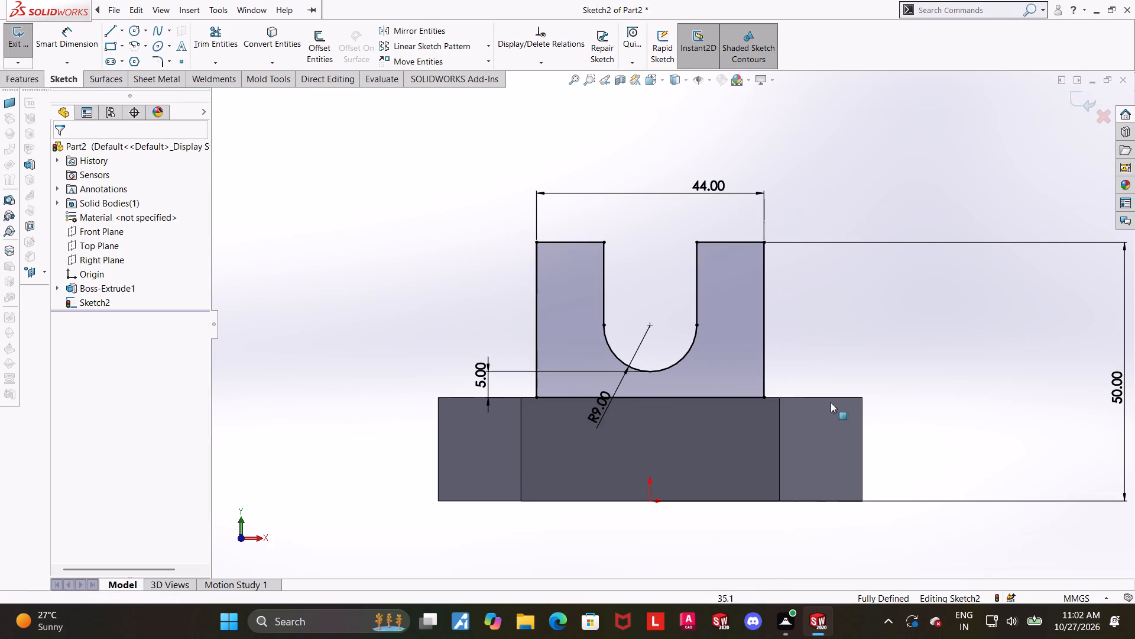
scroll(825, 398, down, 2)
scroll(753, 390, up, 2)
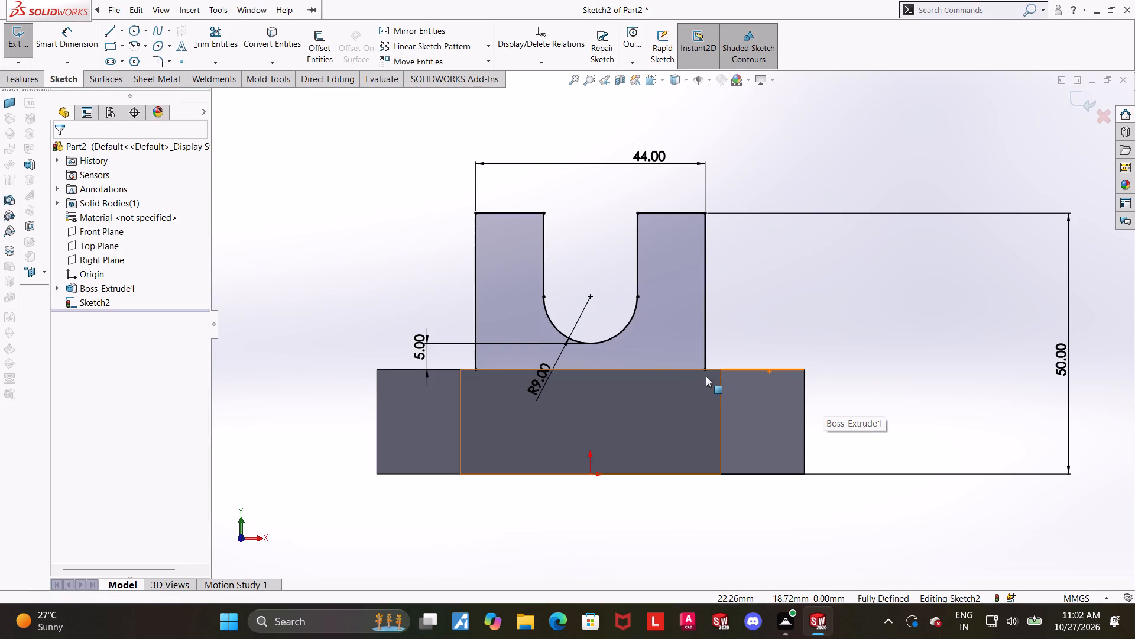
scroll(604, 376, up, 2)
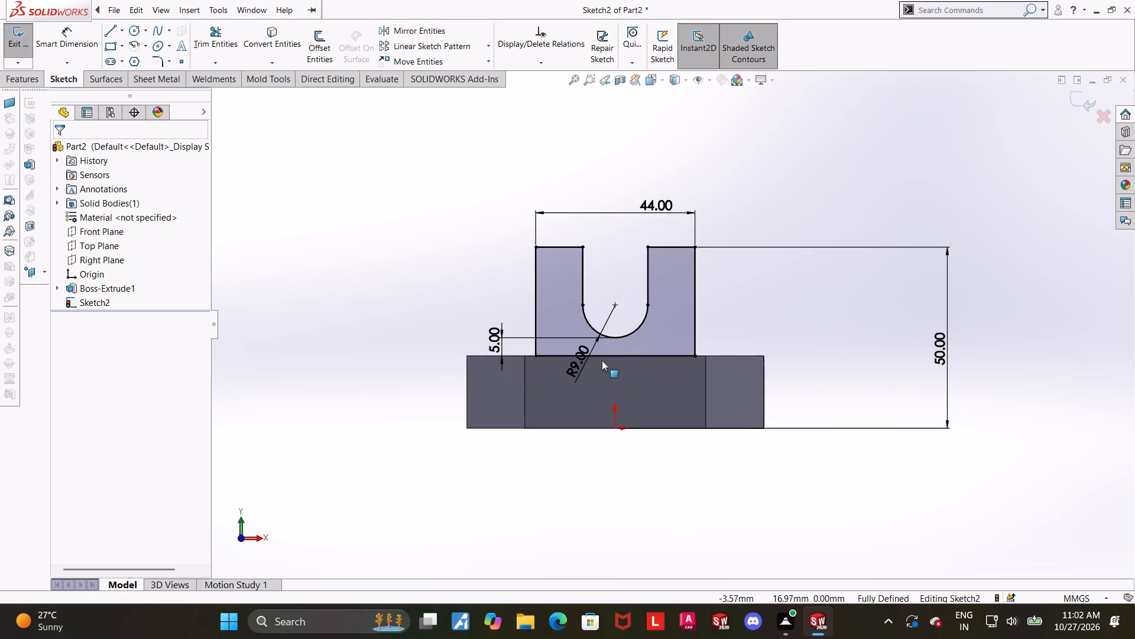
scroll(607, 339, down, 3)
middle_drag(612, 341, 663, 390)
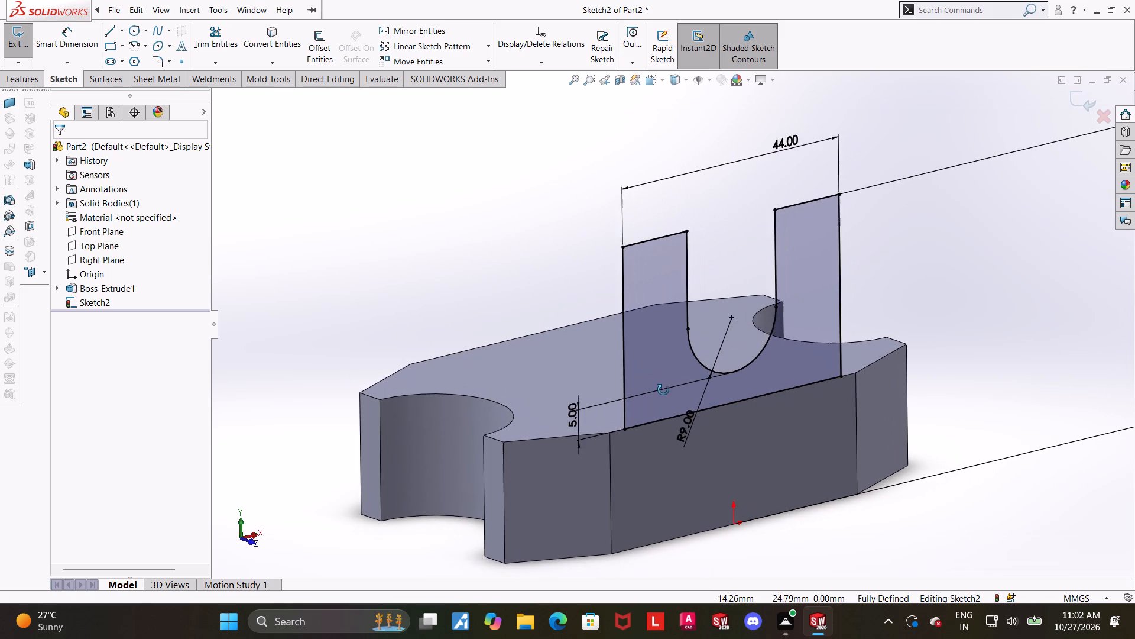
middle_drag(663, 390, 660, 398)
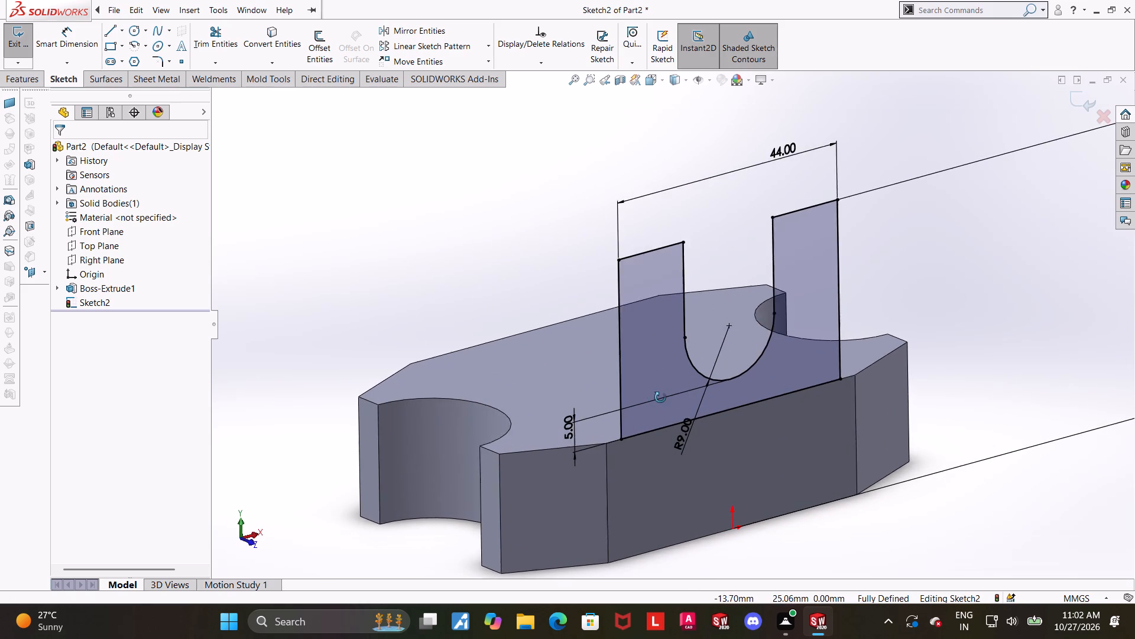
middle_drag(660, 398, 716, 370)
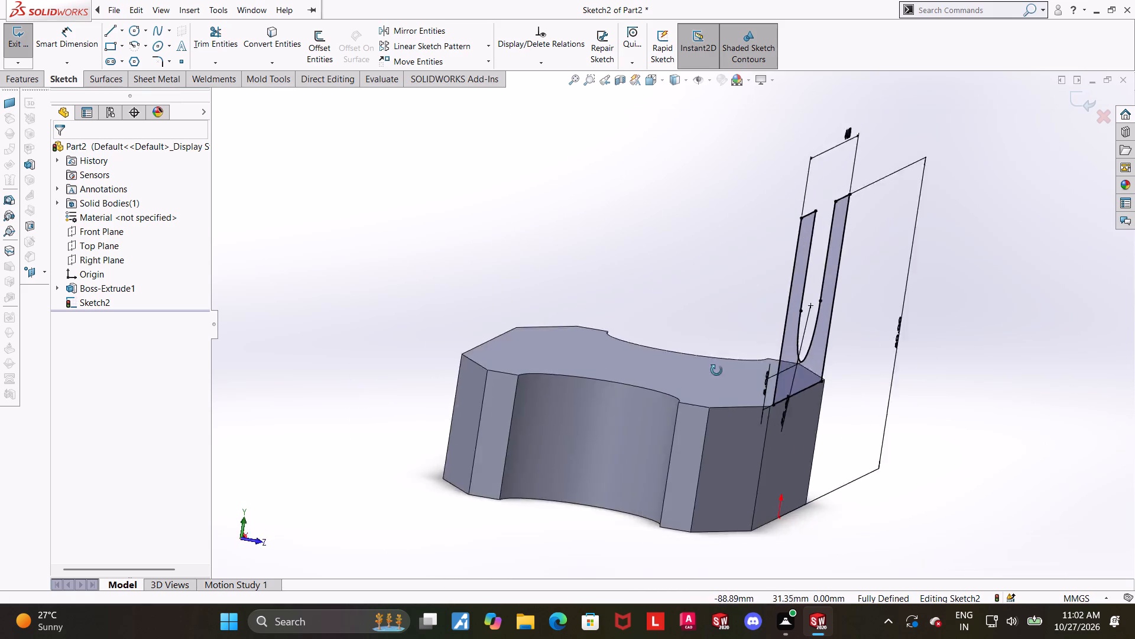
Extrude the slotted upright profile blind to 25-7 (18 mm), with the direction reversed inward over the plate and the result merged.
middle_drag(716, 370, 667, 363)
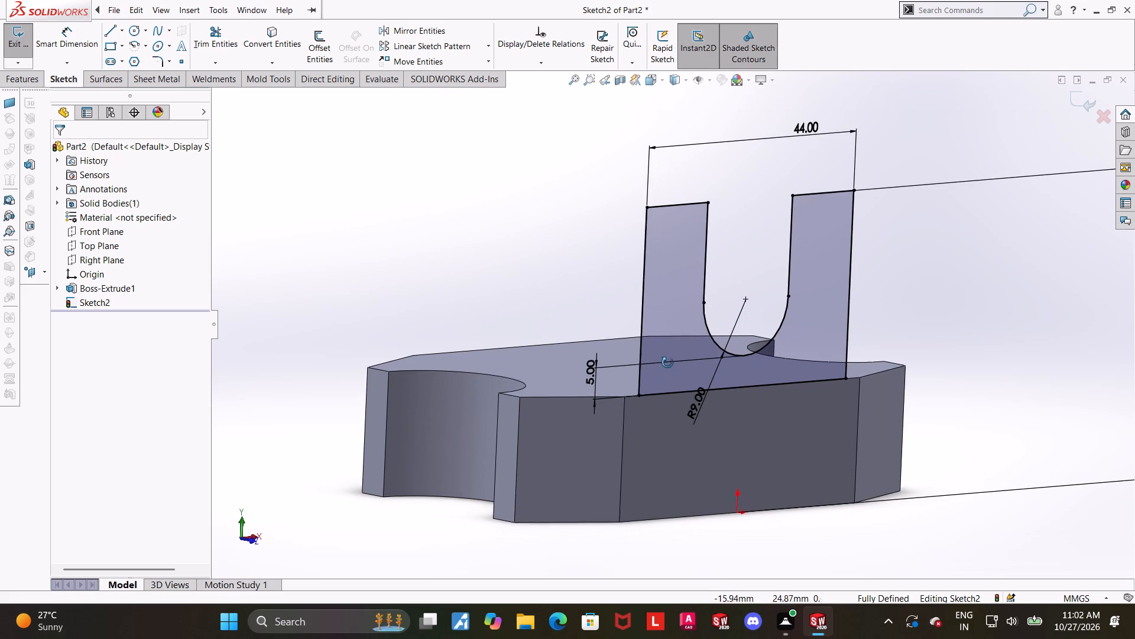
middle_drag(667, 363, 667, 363)
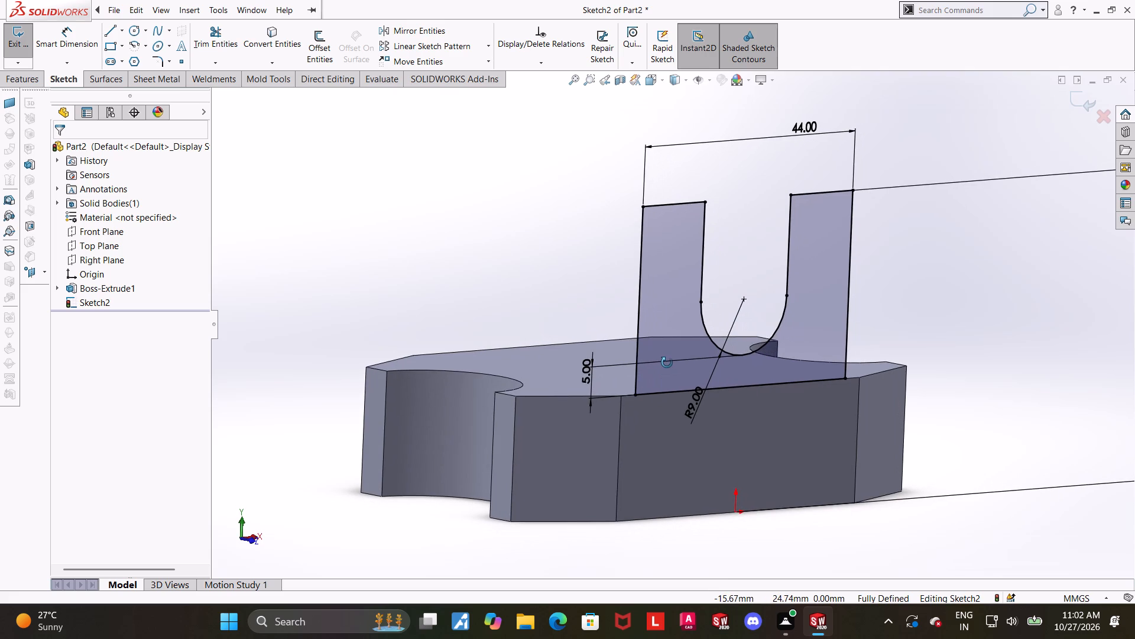
middle_drag(667, 363, 665, 369)
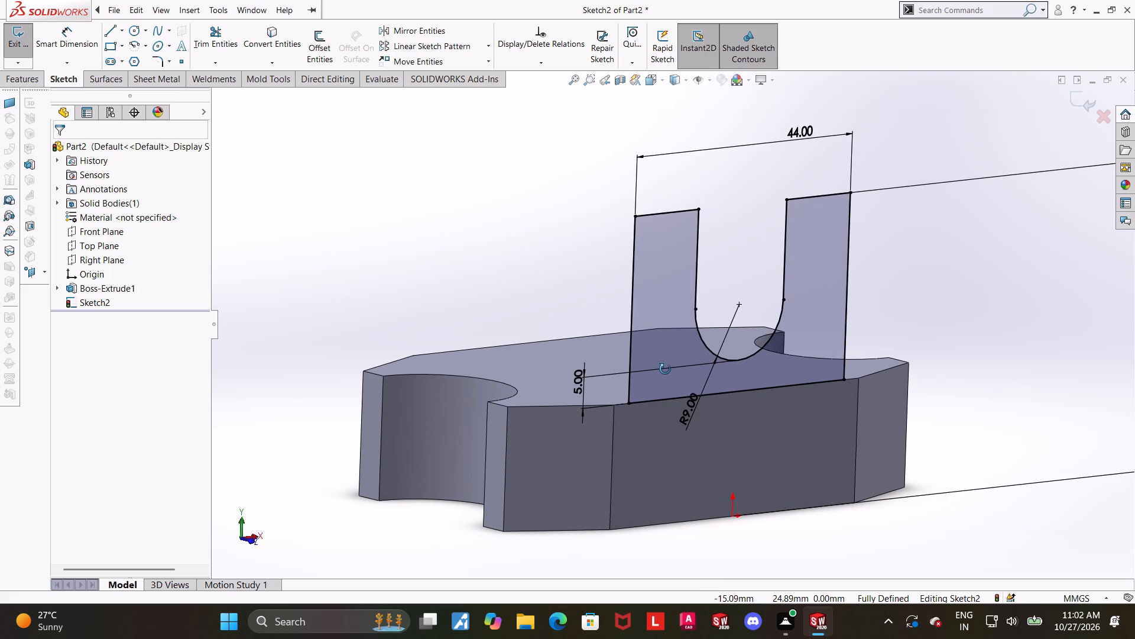
middle_drag(665, 369, 658, 369)
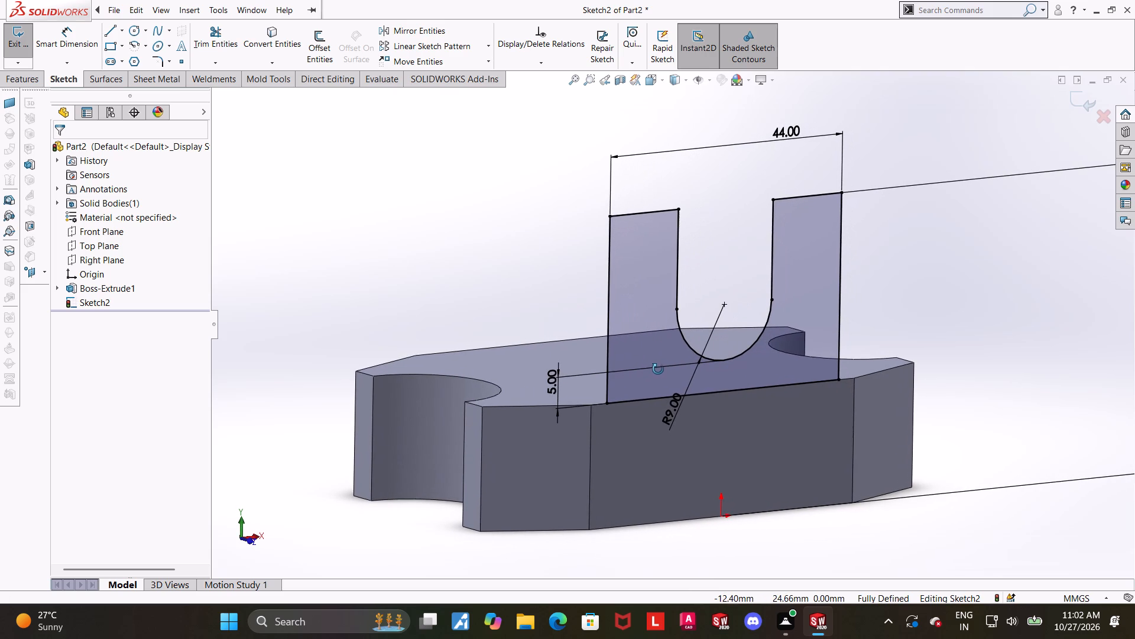
middle_drag(658, 369, 646, 371)
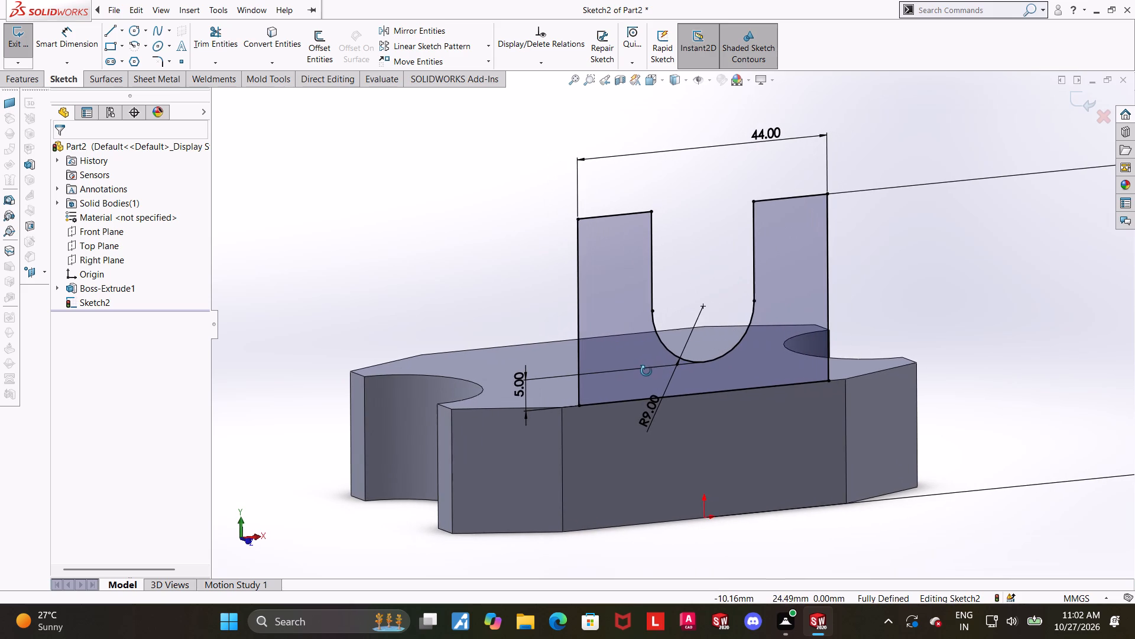
middle_drag(646, 371, 646, 370)
double_click(1068, 103)
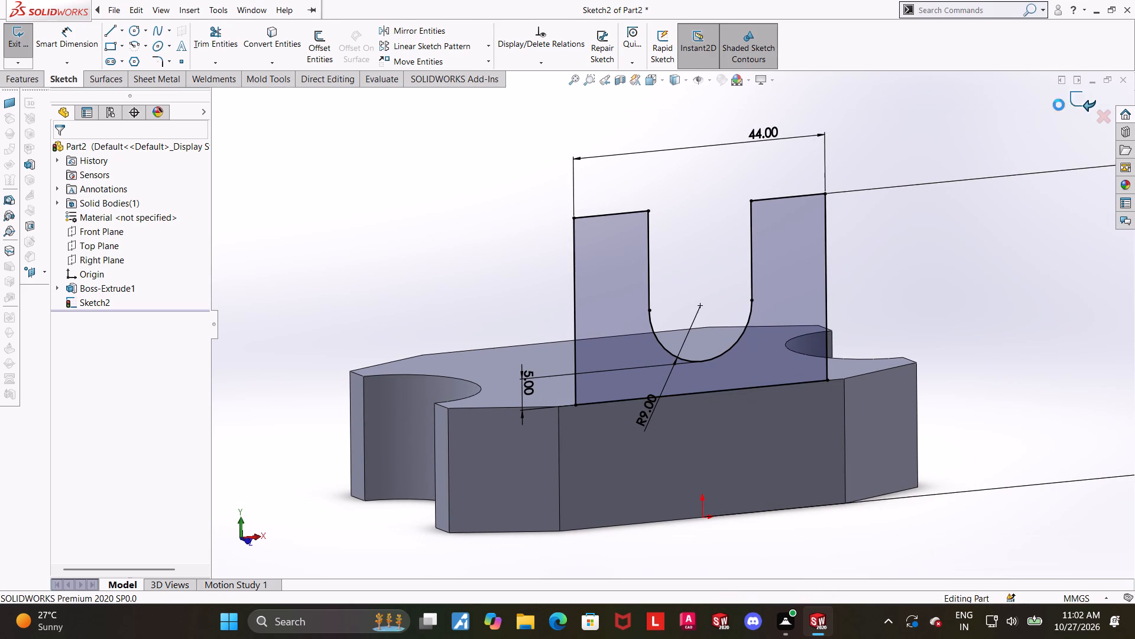
click(32, 52)
middle_drag(364, 208, 410, 228)
click(64, 234)
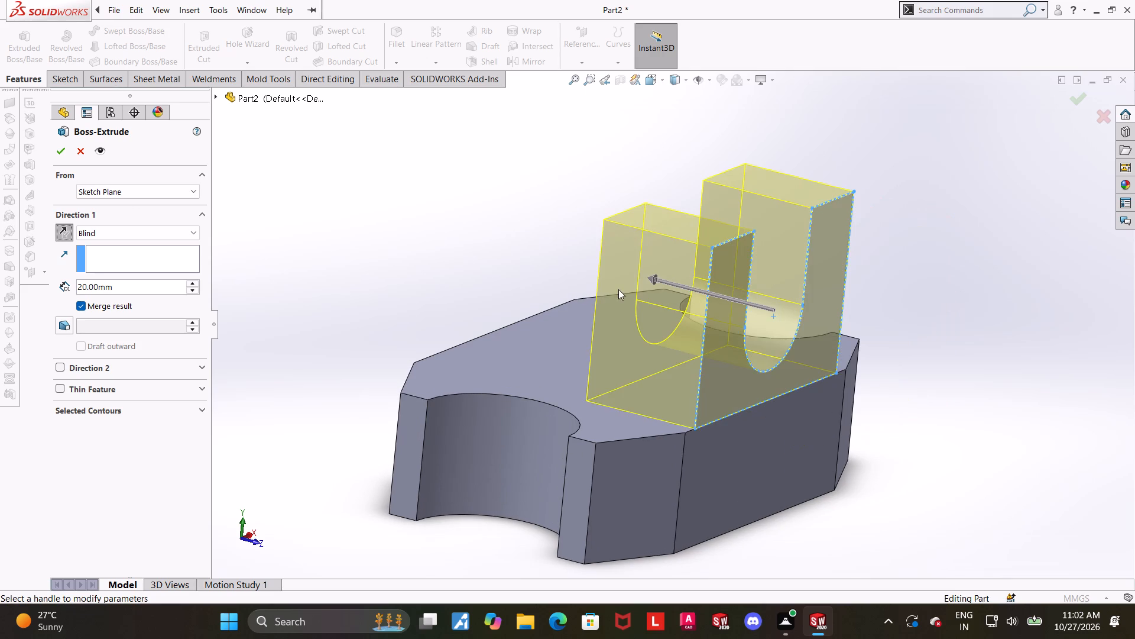
scroll(622, 293, up, 1)
middle_drag(622, 293, 601, 298)
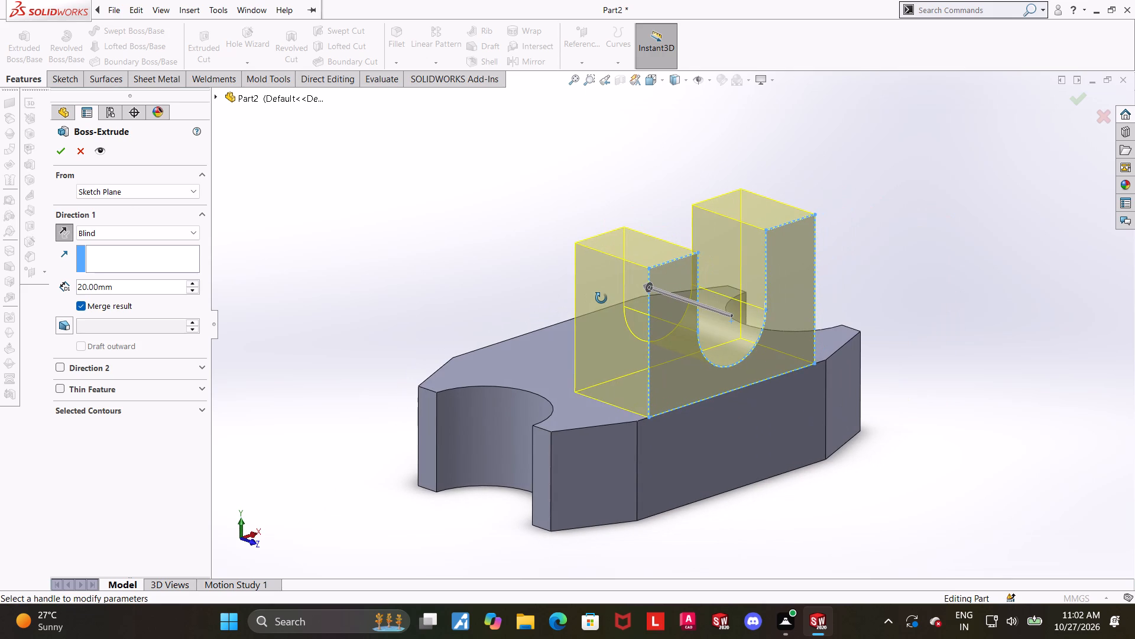
middle_drag(601, 298, 595, 298)
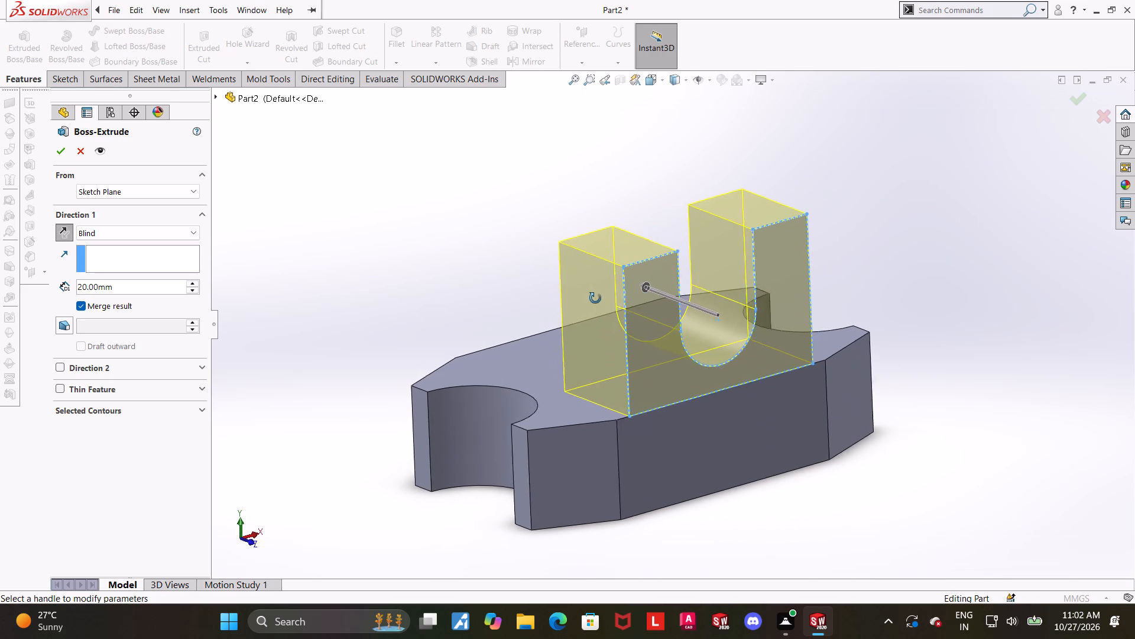
middle_drag(595, 298, 597, 298)
click(141, 289)
drag(141, 289, 63, 292)
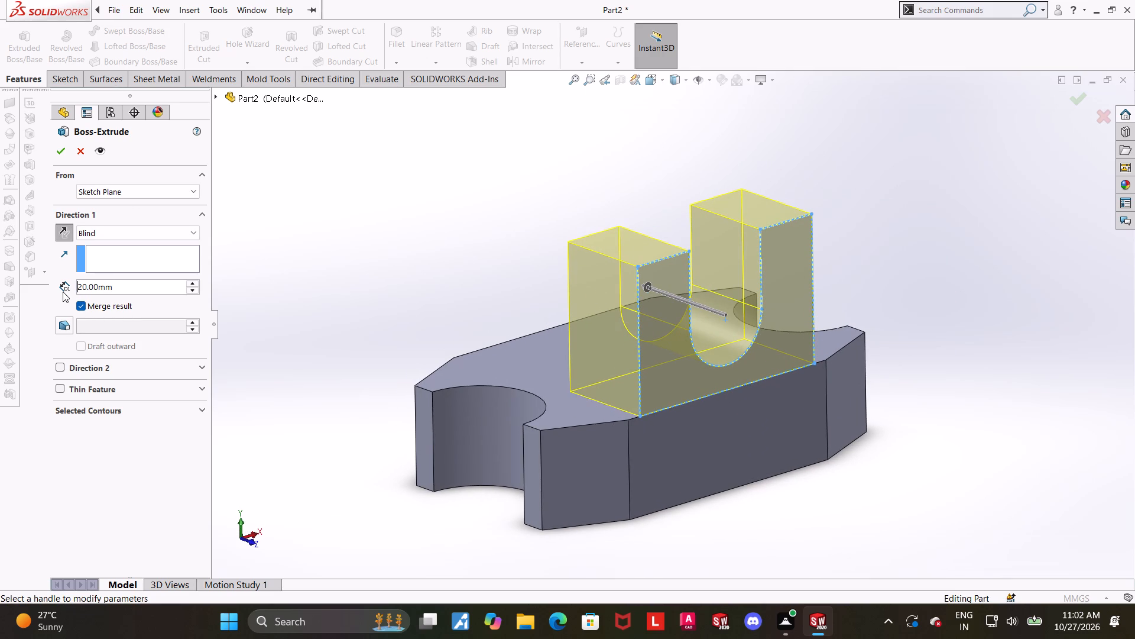
drag(63, 292, 106, 291)
drag(122, 288, 46, 288)
text(25-7)
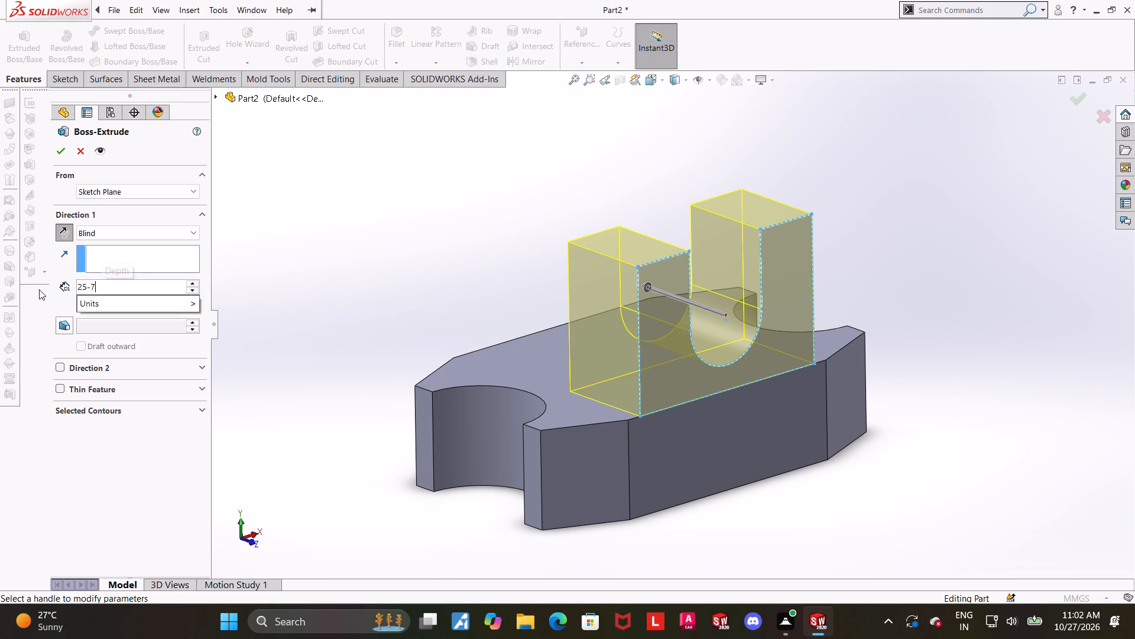
key(Return)
click(55, 150)
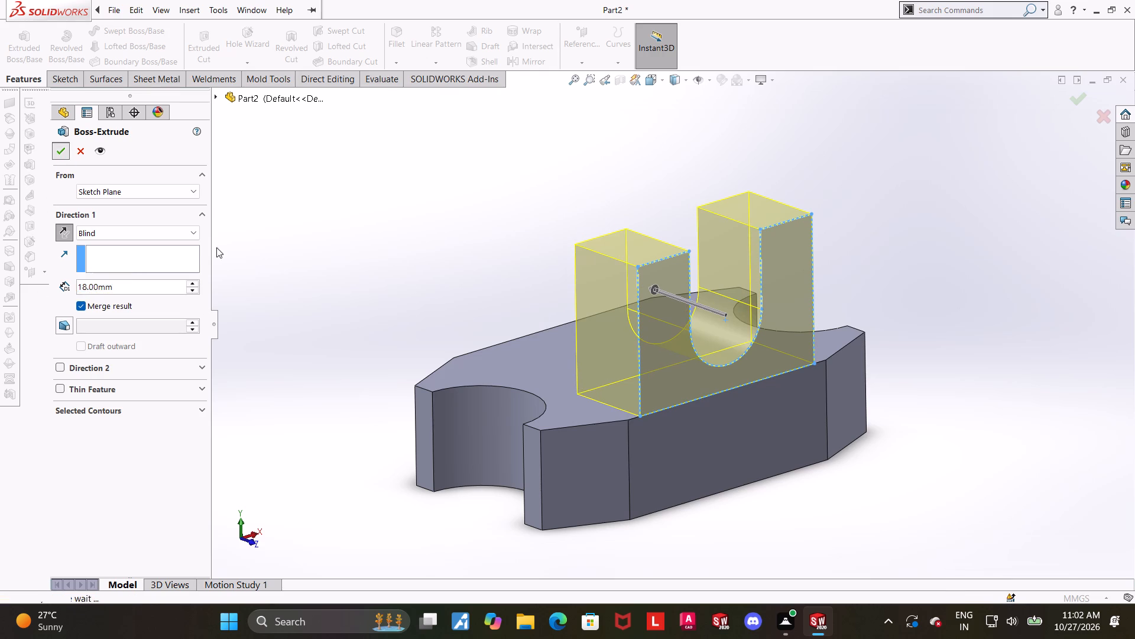
click(411, 282)
Mirror the slotted upright extrusion about the Front Plane onto the opposite side of the plate.
middle_drag(448, 305, 488, 327)
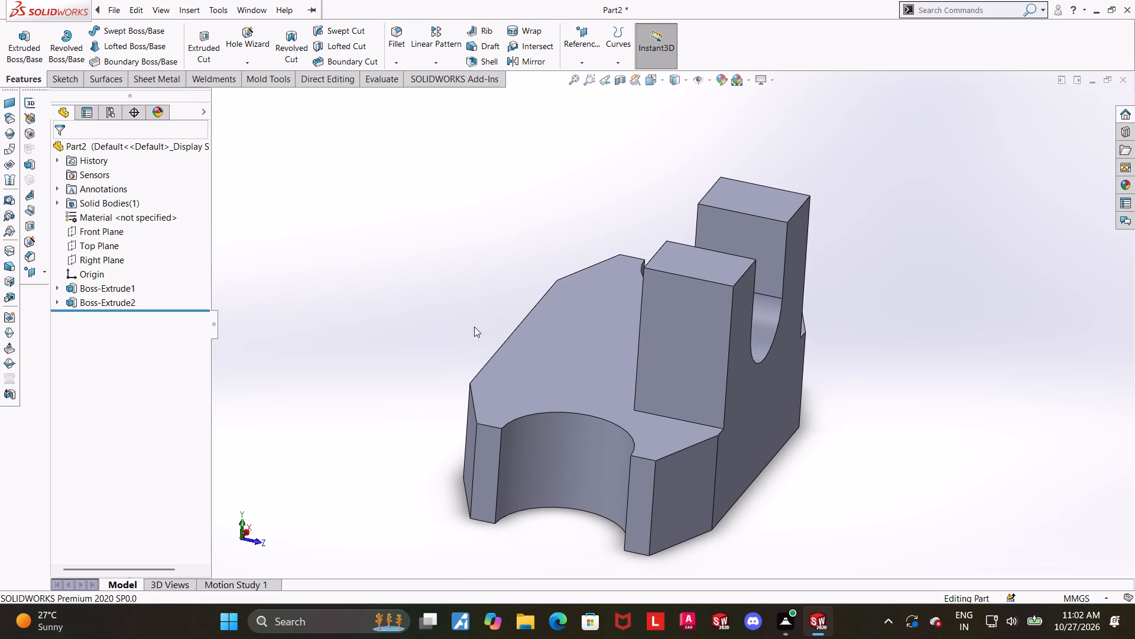
scroll(725, 326, up, 2)
scroll(781, 356, down, 2)
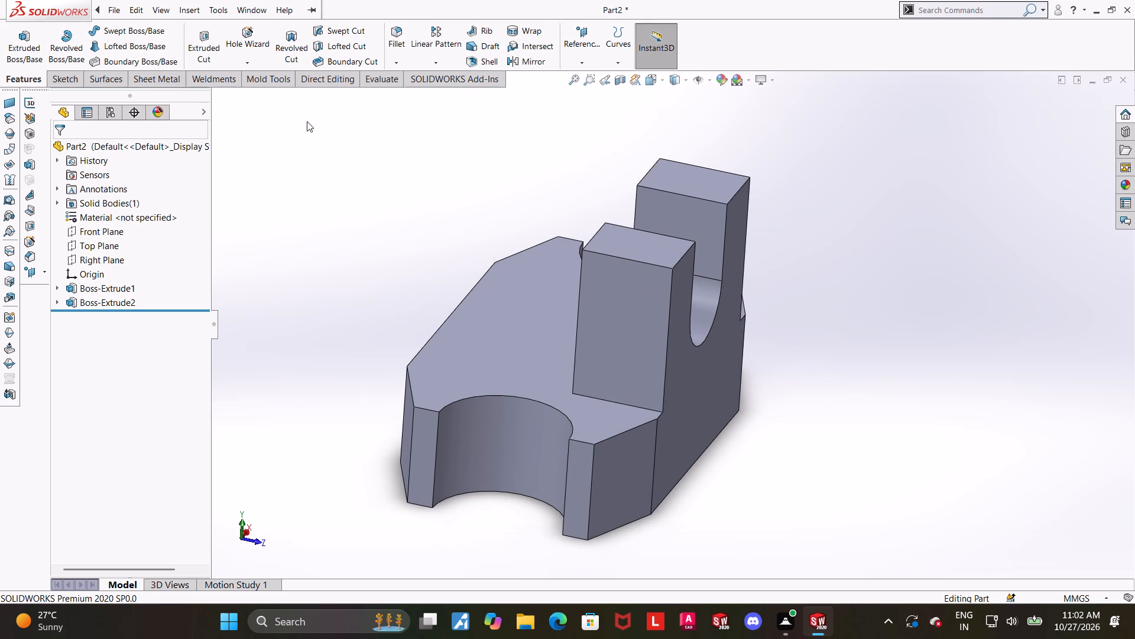
click(395, 77)
key(Escape)
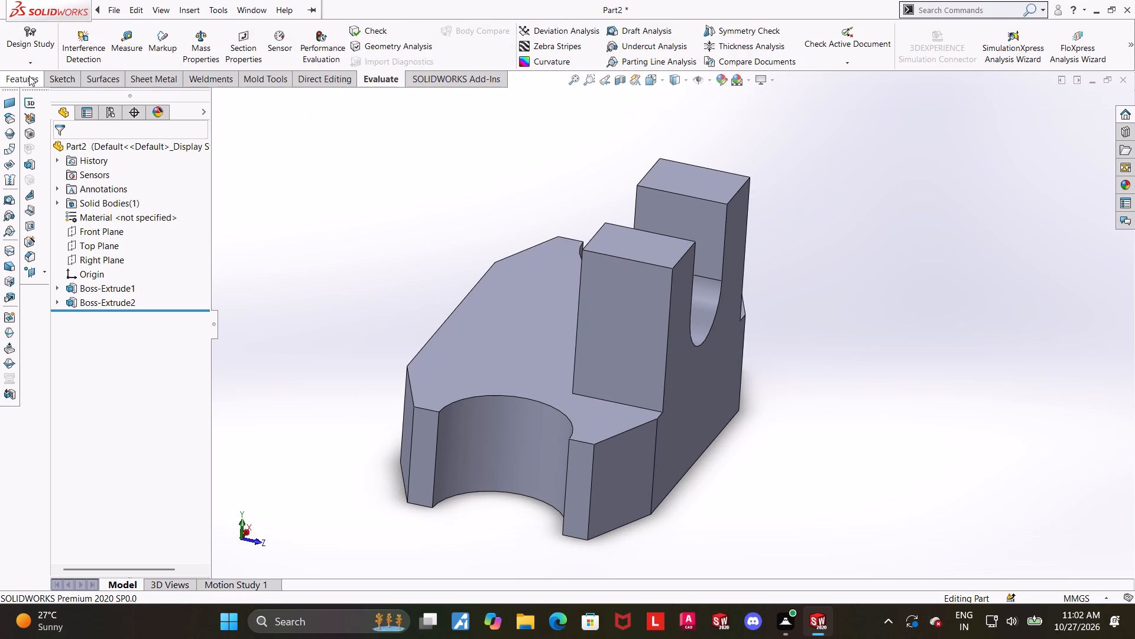
click(29, 76)
click(524, 60)
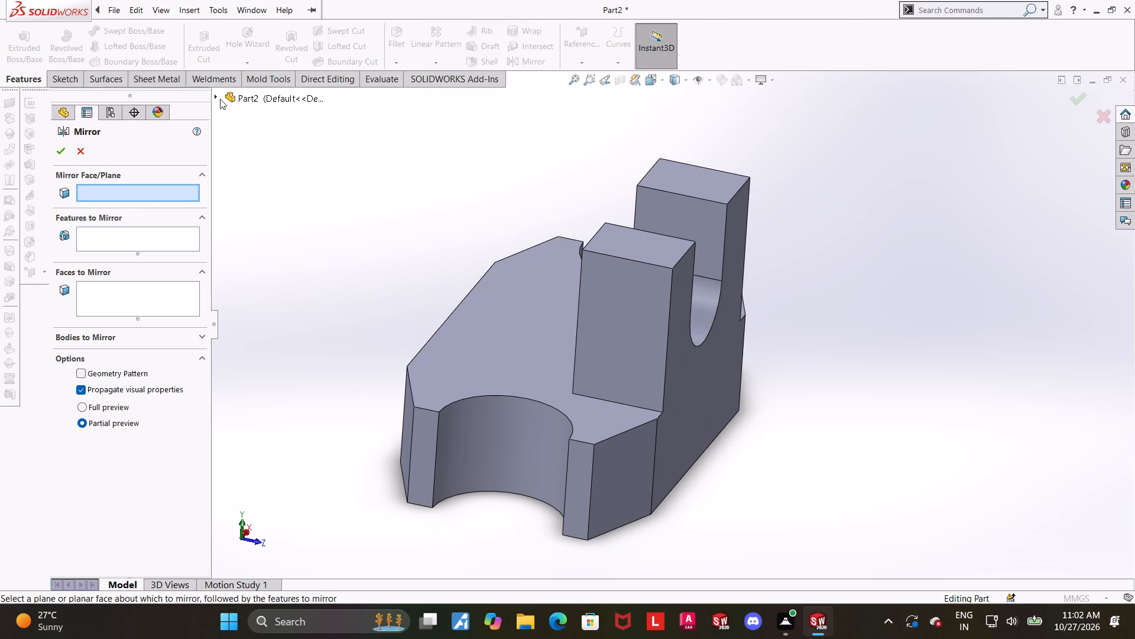
click(217, 93)
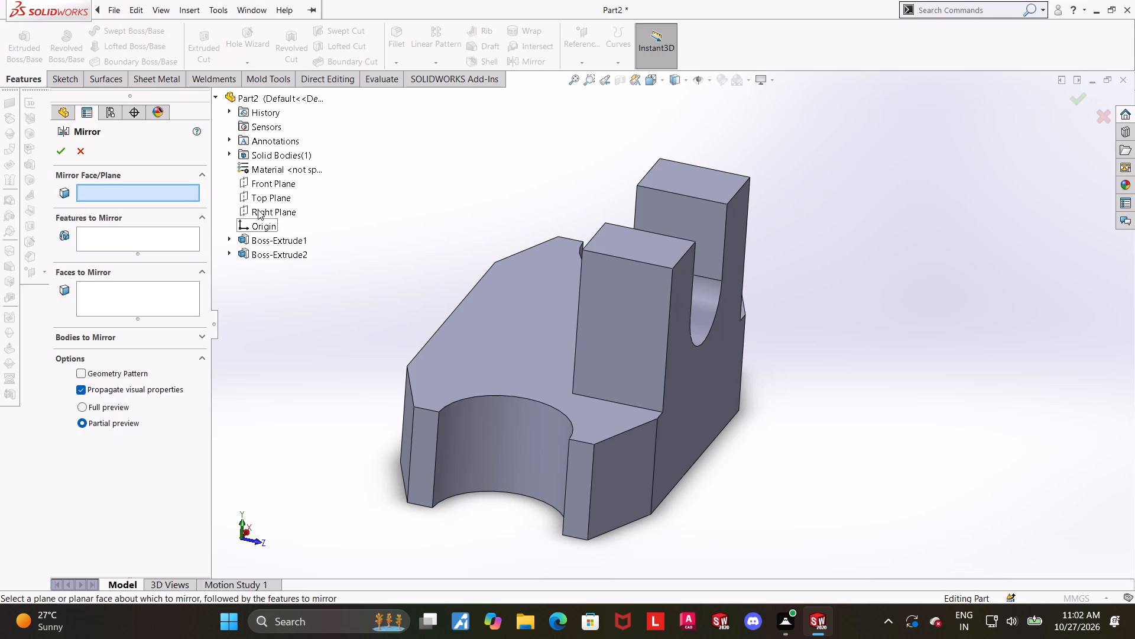
click(257, 186)
click(284, 255)
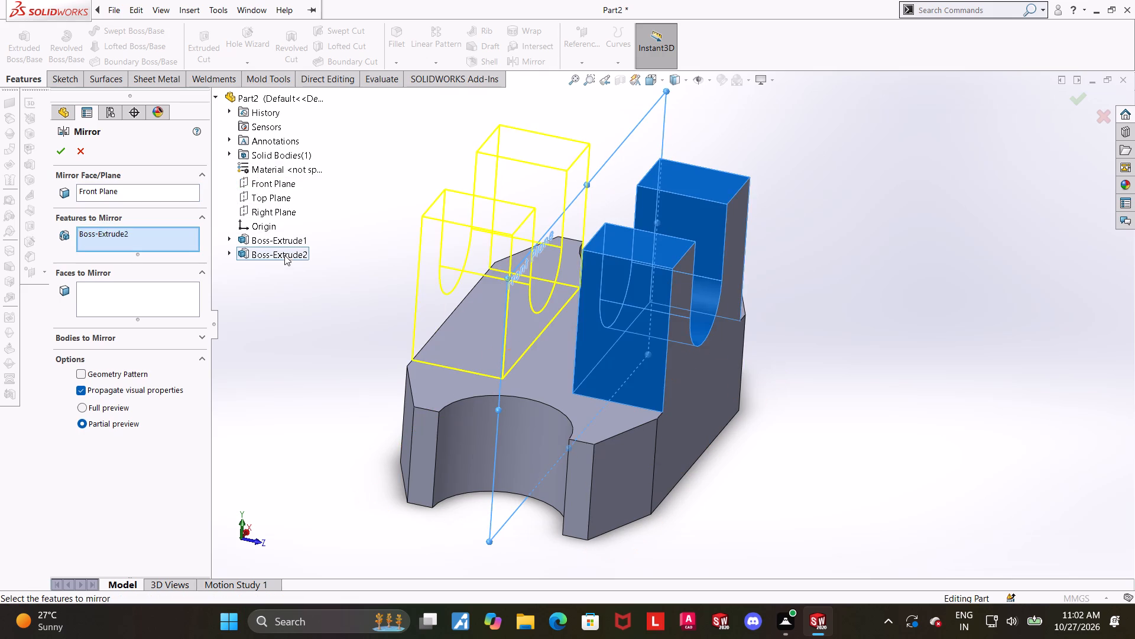
click(64, 145)
click(954, 360)
Open a new sketch on the outer face of the slotted upright and view it face-on.
middle_drag(936, 347, 724, 346)
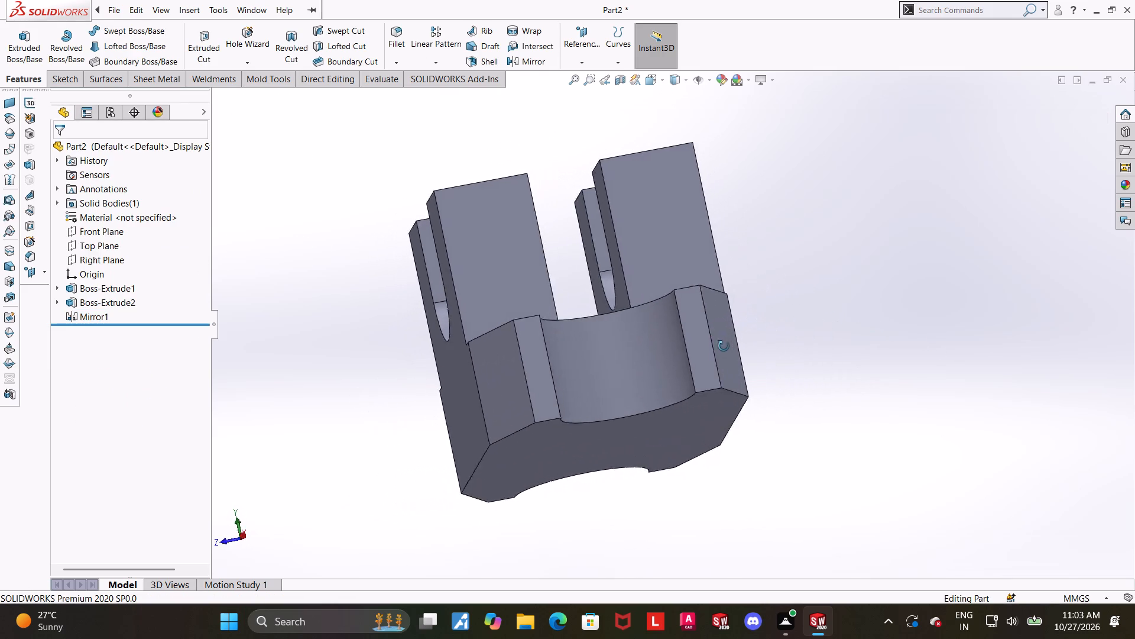
middle_drag(724, 346, 835, 357)
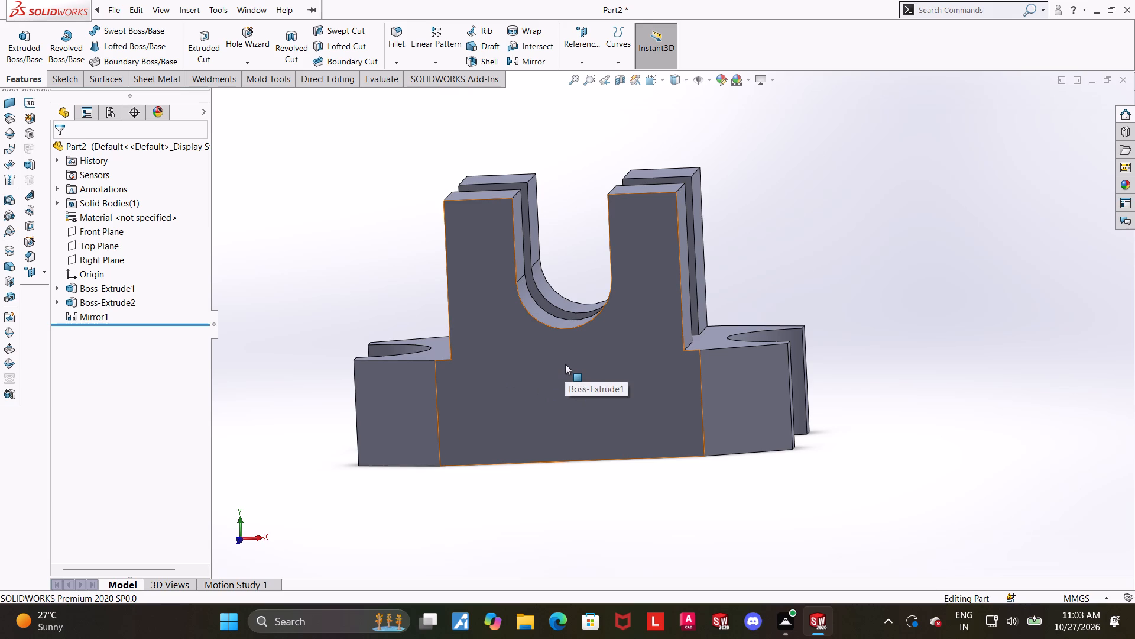
click(564, 364)
click(617, 329)
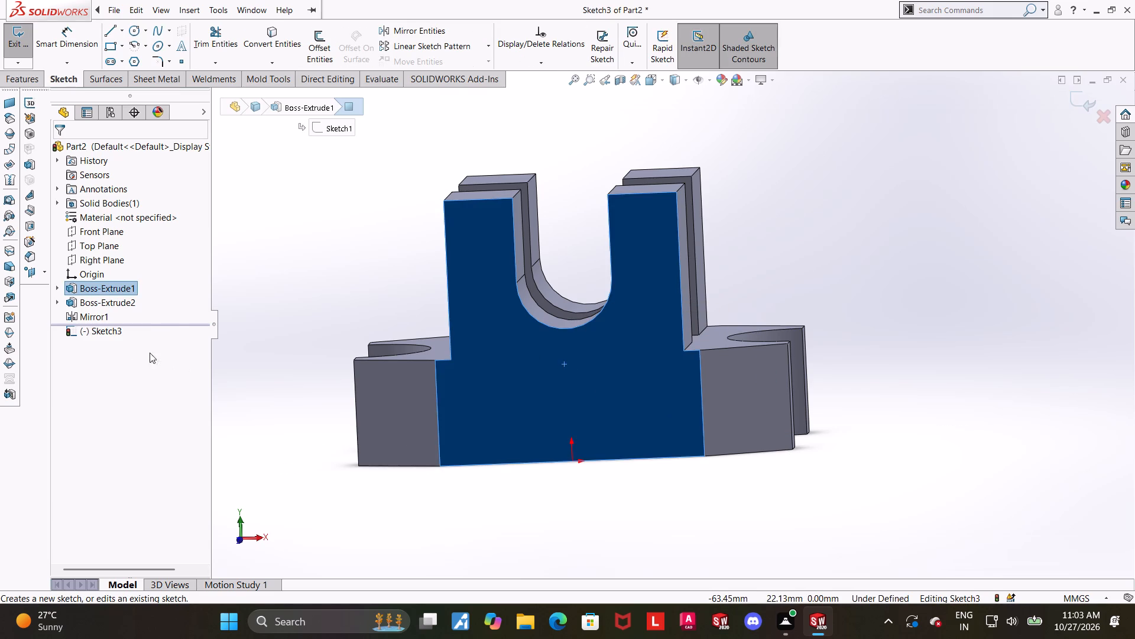
click(111, 333)
click(137, 317)
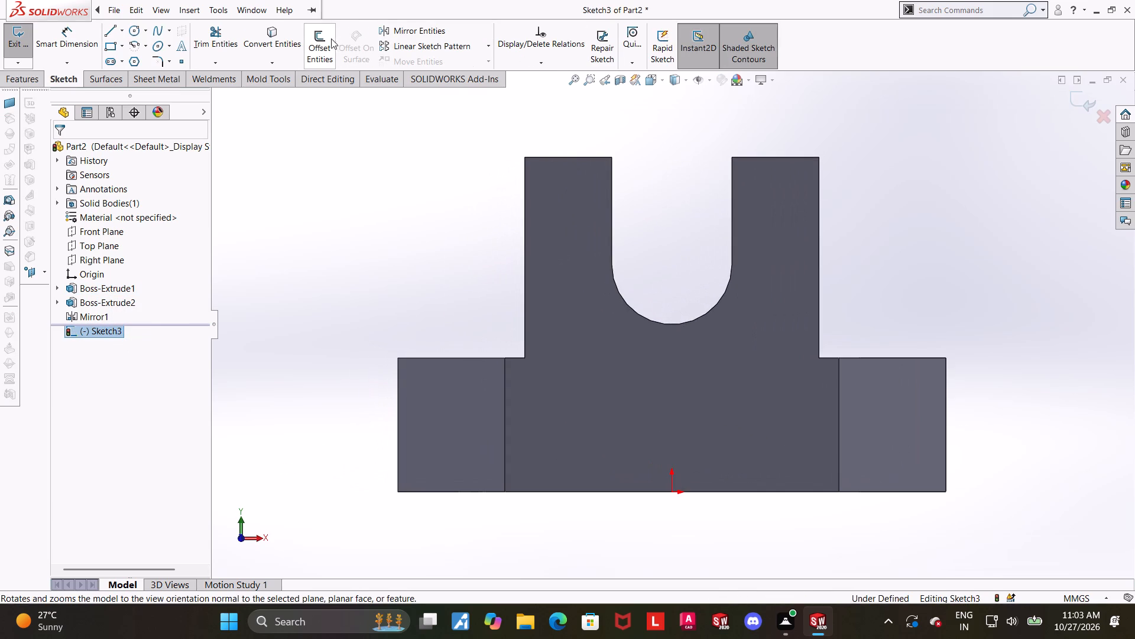
Offset the U-shaped slot's arc and both straight edges outward by 5 mm, using the reversed direction.
click(323, 41)
click(683, 324)
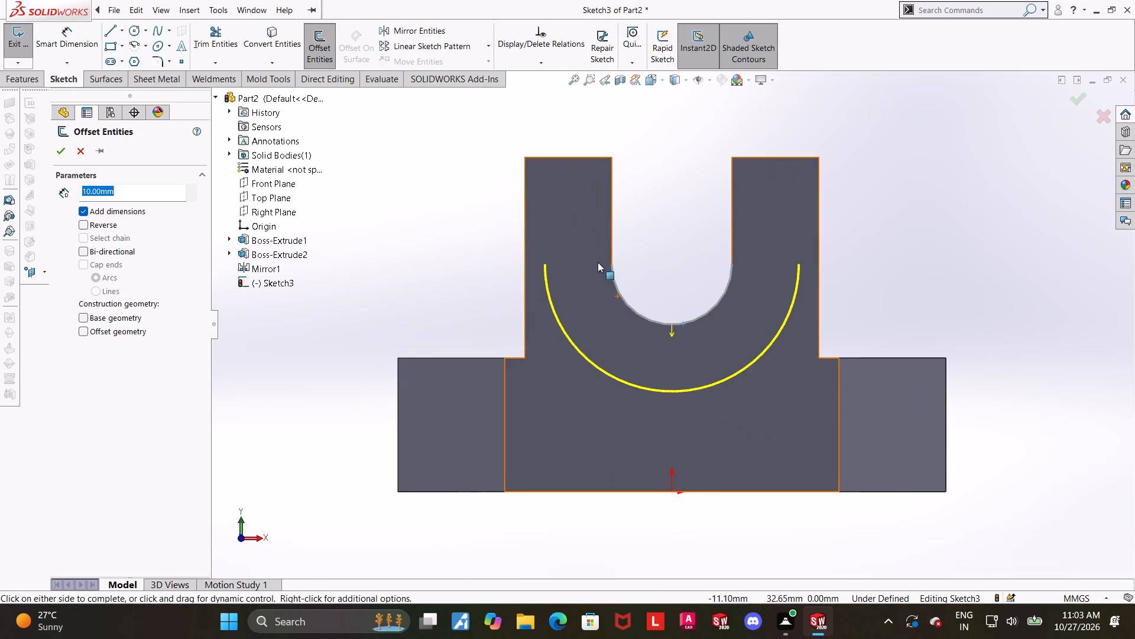
click(610, 248)
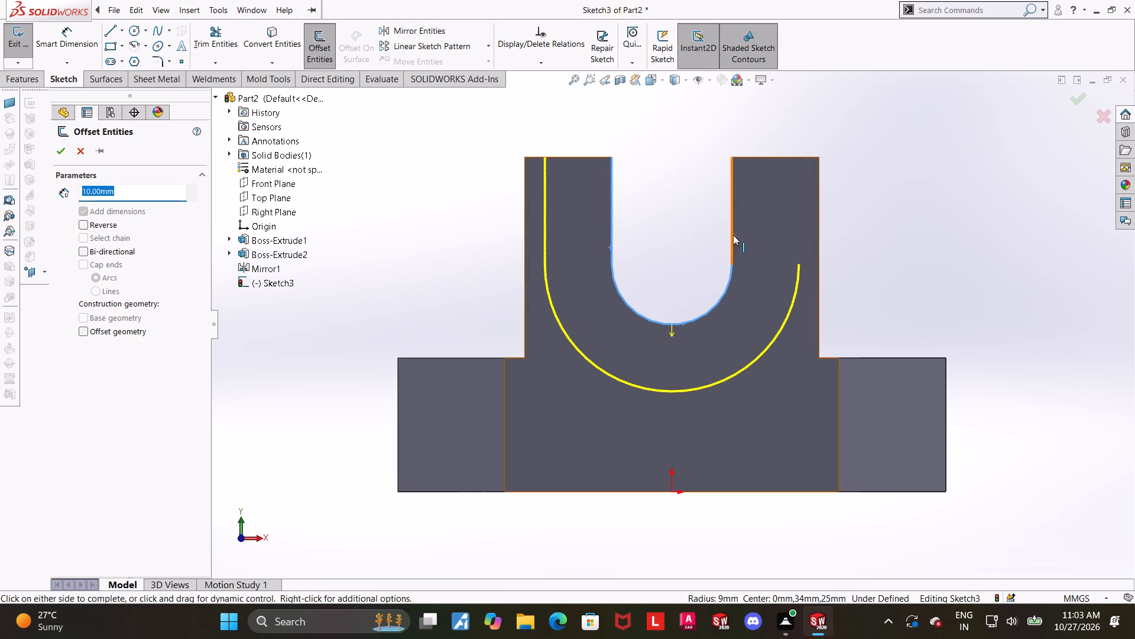
click(733, 235)
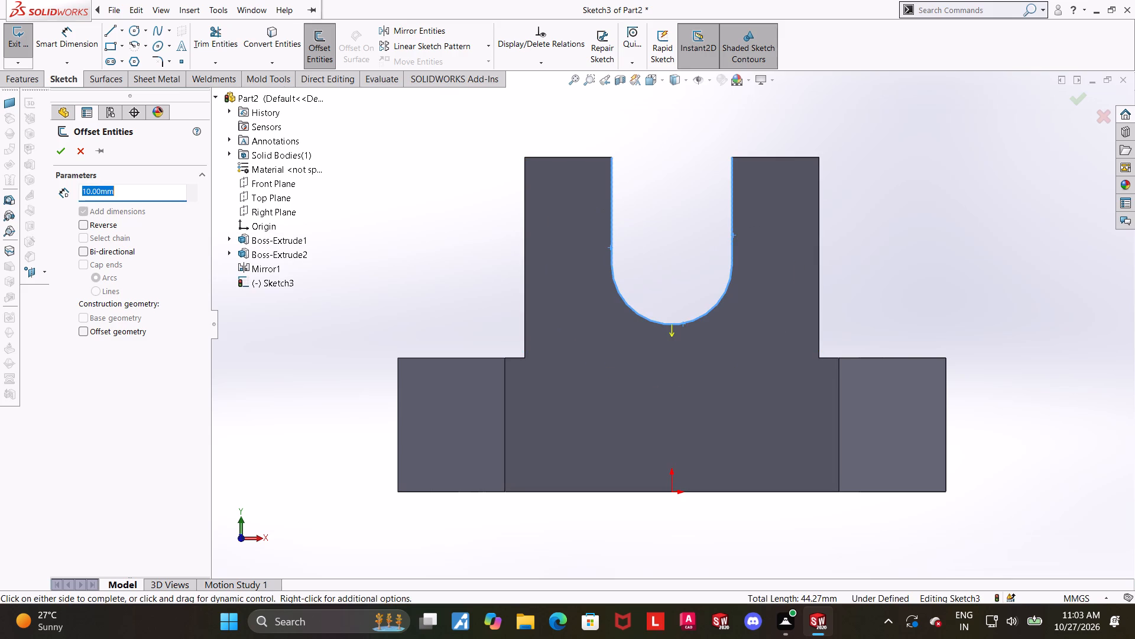
key(5)
key(Return)
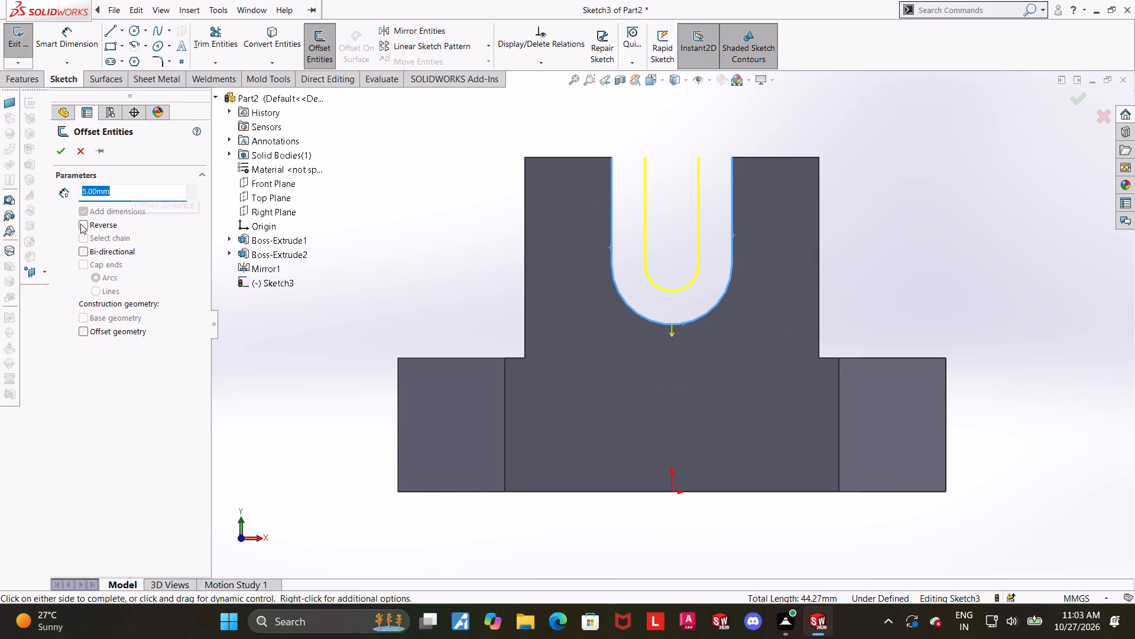
click(82, 224)
click(84, 266)
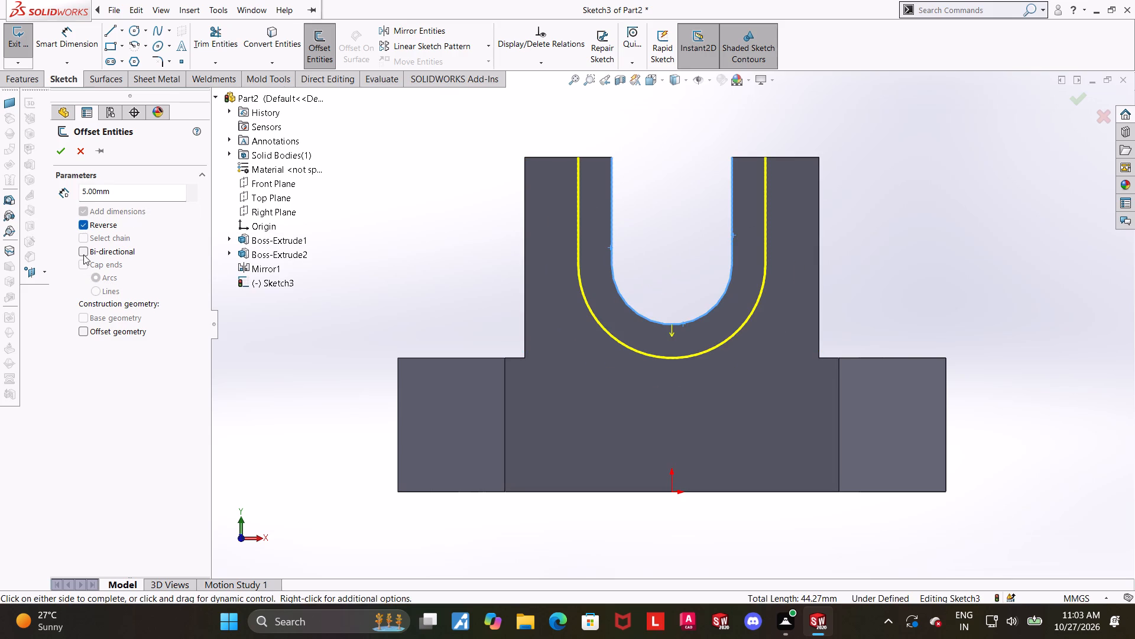
click(61, 151)
click(955, 223)
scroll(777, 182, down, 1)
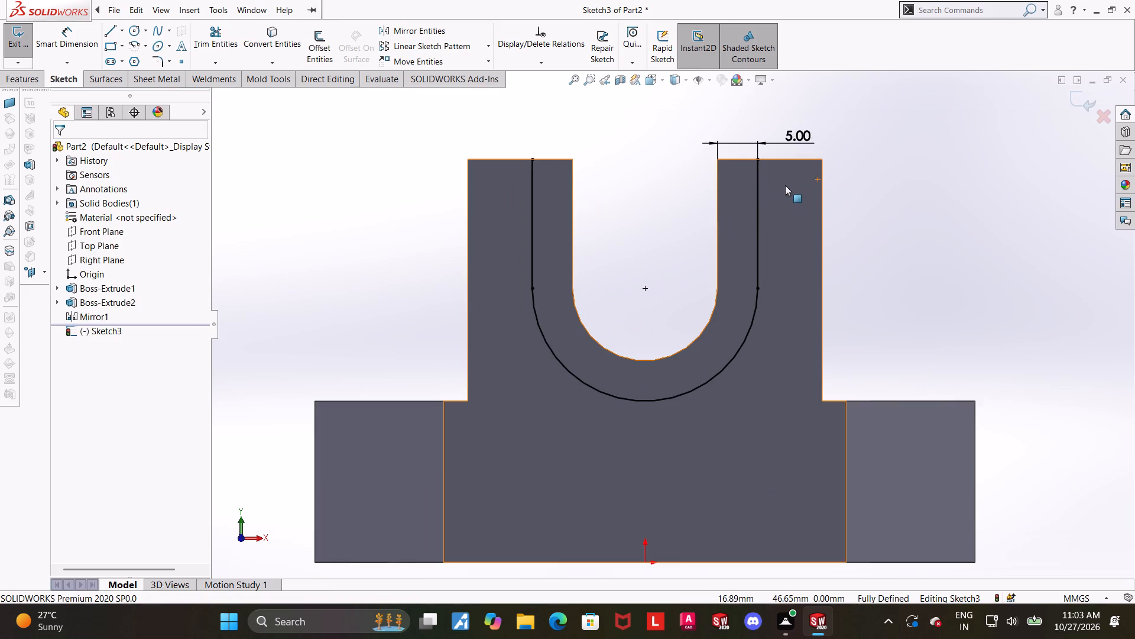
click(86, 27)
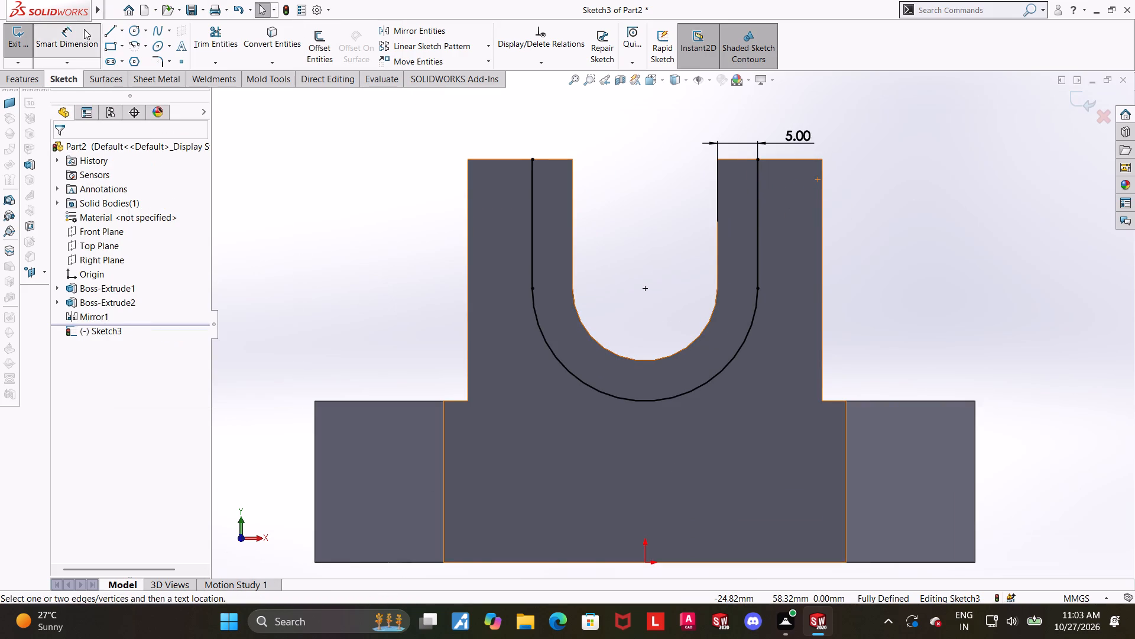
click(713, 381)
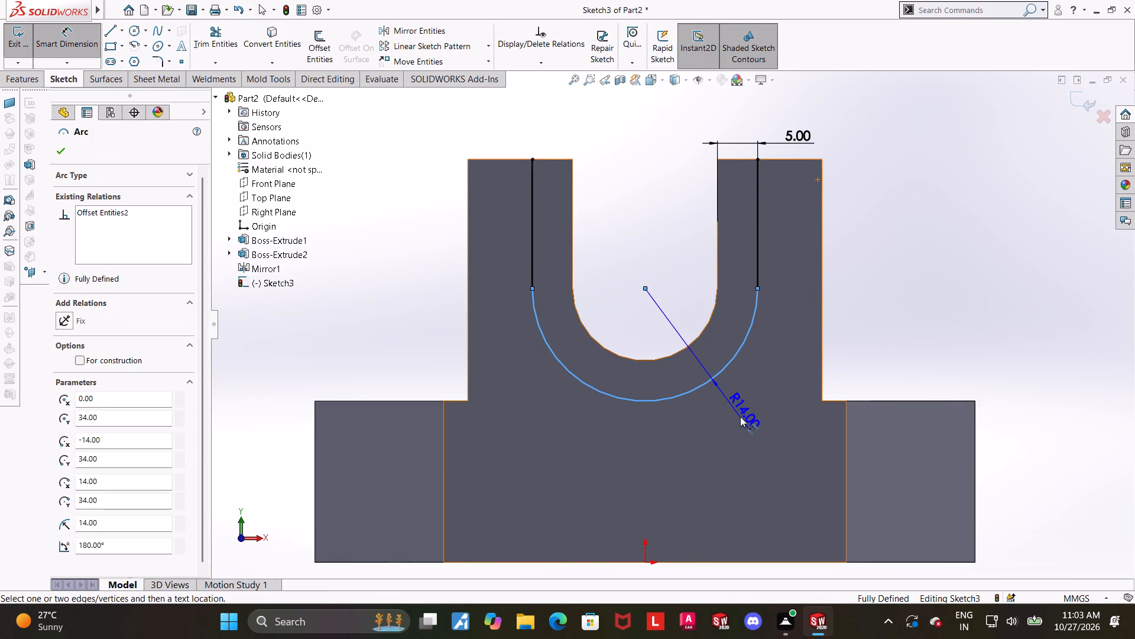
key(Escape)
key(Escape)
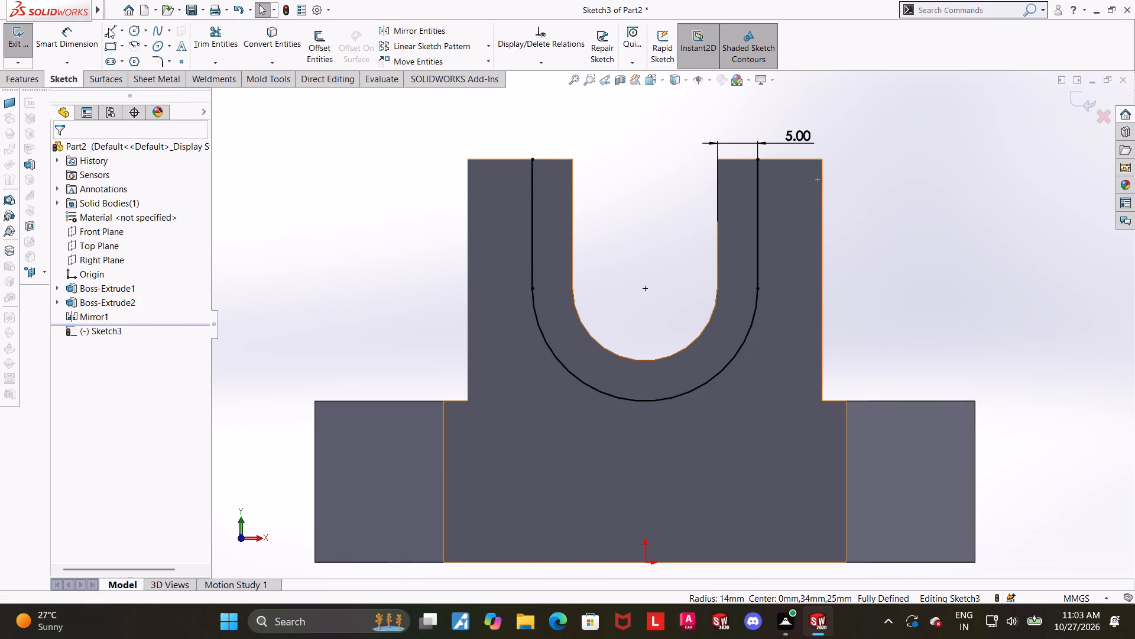
Close the offset U outline with a horizontal line joining its two top endpoints, and exit the sketch.
click(109, 27)
click(533, 158)
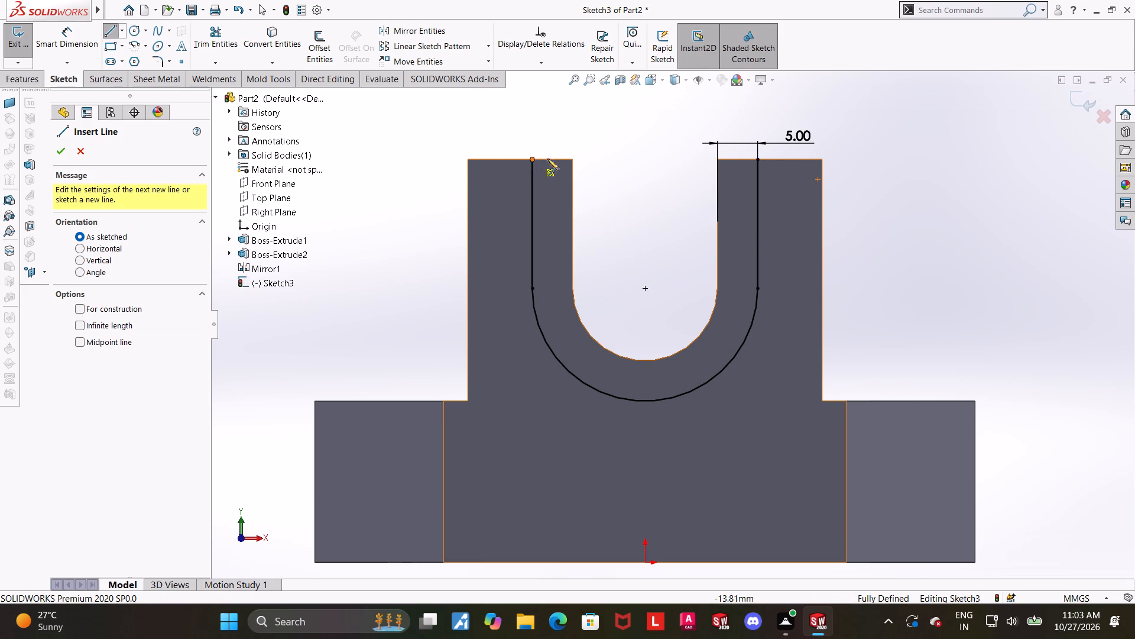
click(758, 157)
key(Escape)
key(Escape)
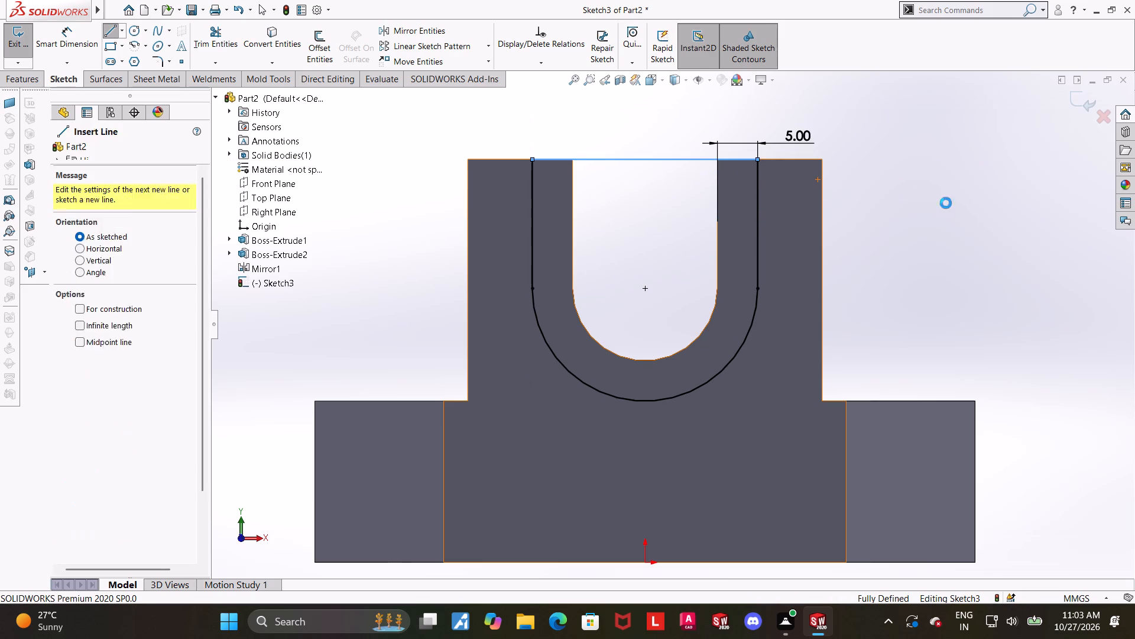
key(Escape)
key(Escape)
click(941, 218)
click(1075, 93)
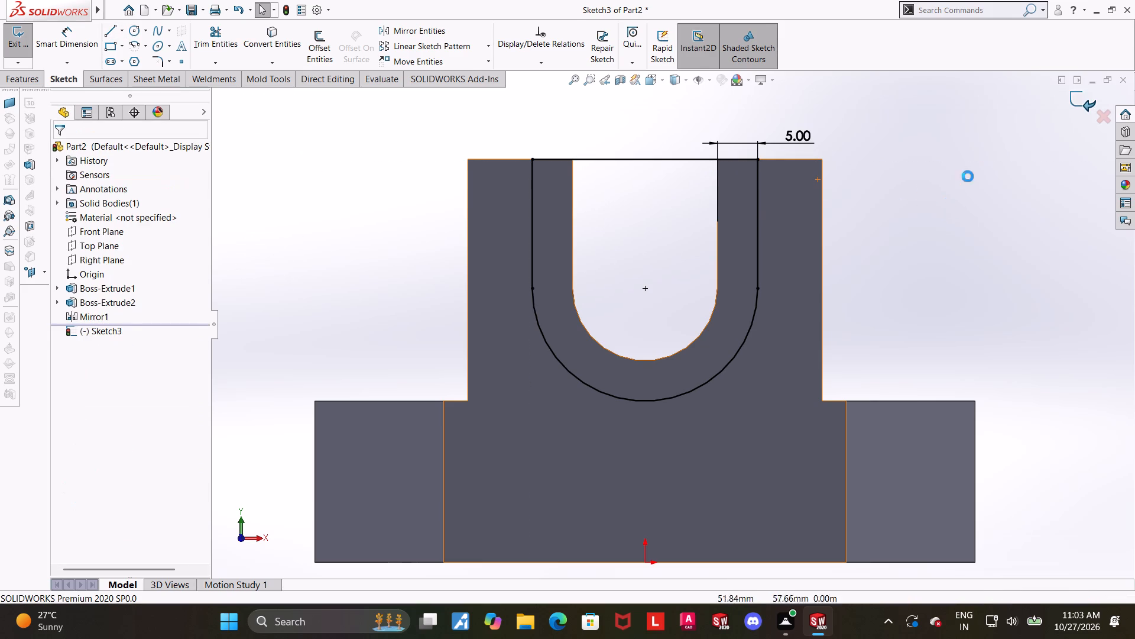
Cut-extrude the closed offset U outline into the slotted upright to a blind depth of 9 mm.
middle_drag(842, 253, 808, 277)
click(202, 43)
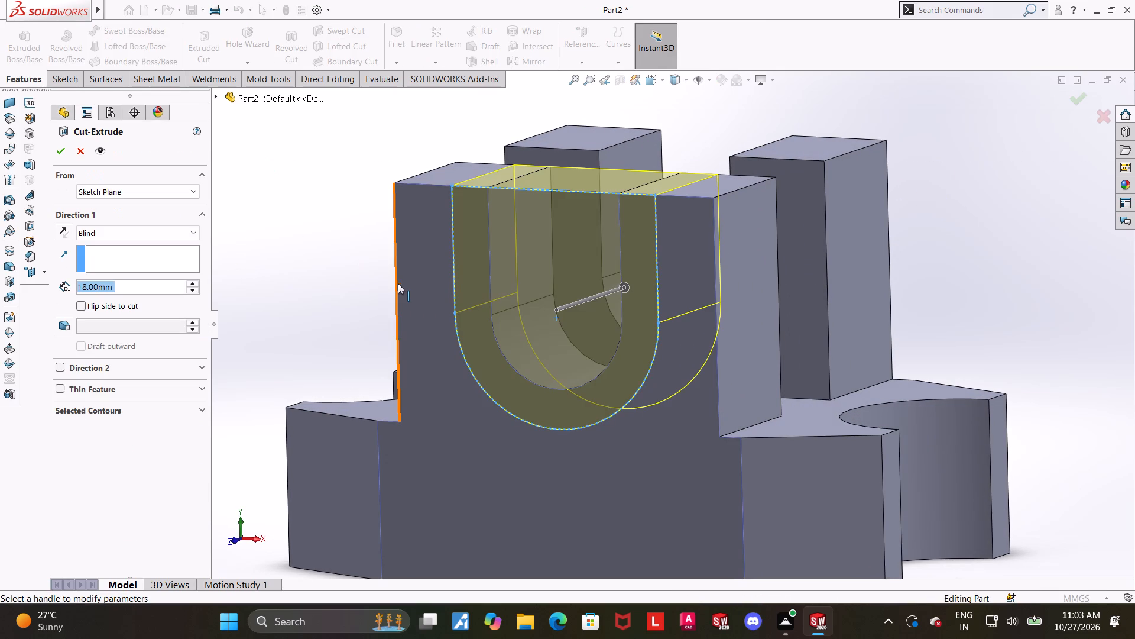
scroll(607, 341, up, 1)
scroll(648, 355, down, 1)
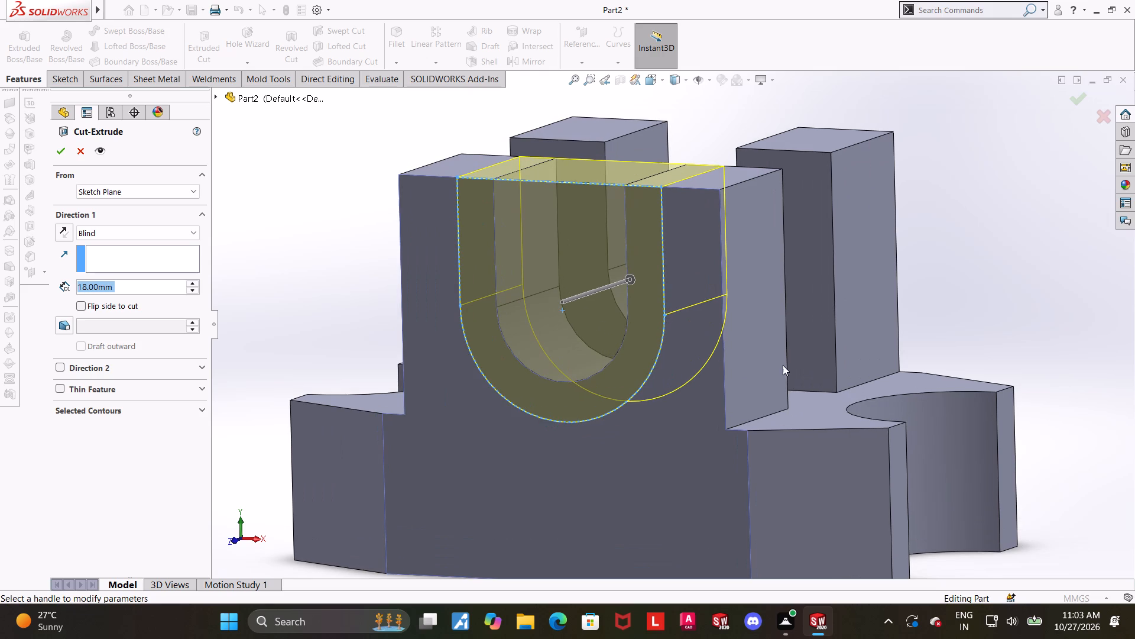
scroll(807, 369, up, 1)
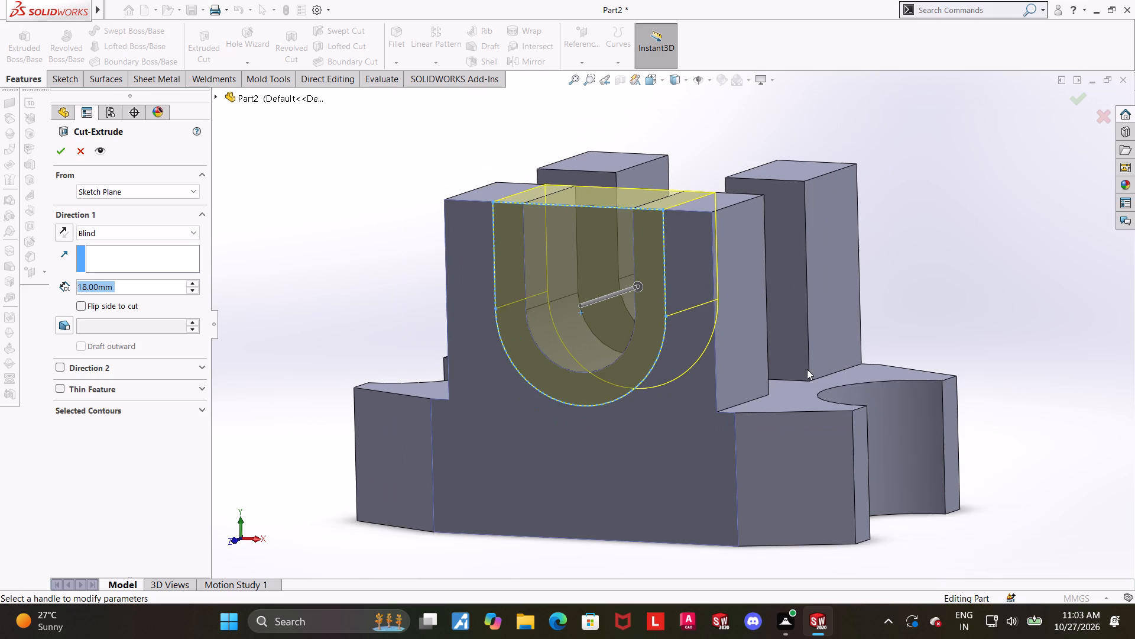
scroll(807, 369, down, 1)
key(5)
key(Return)
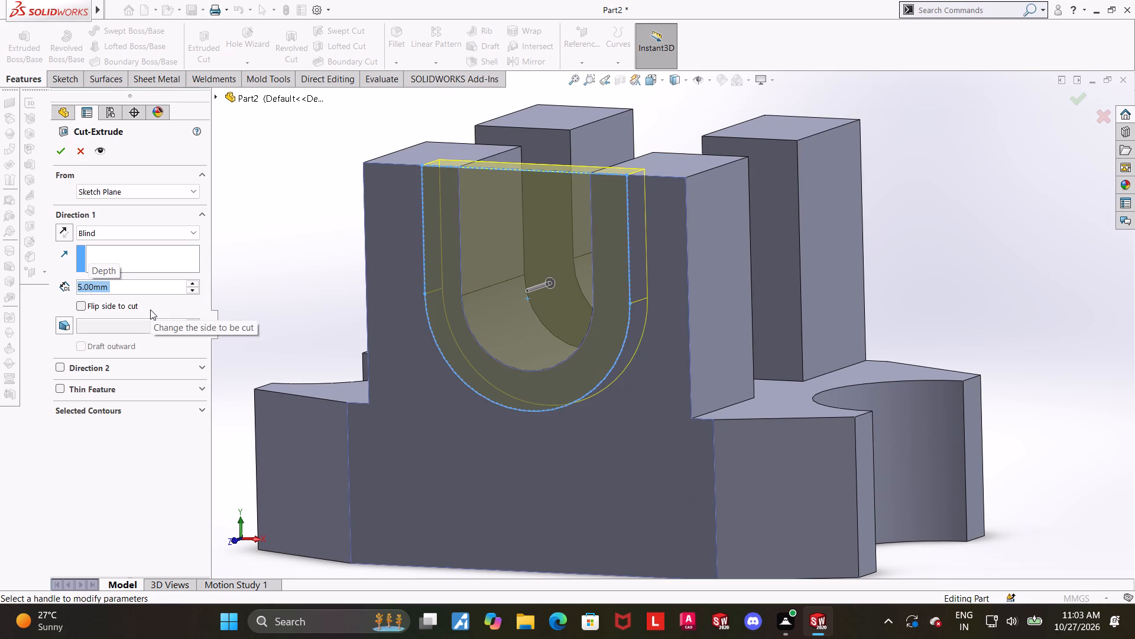
middle_drag(564, 322, 552, 339)
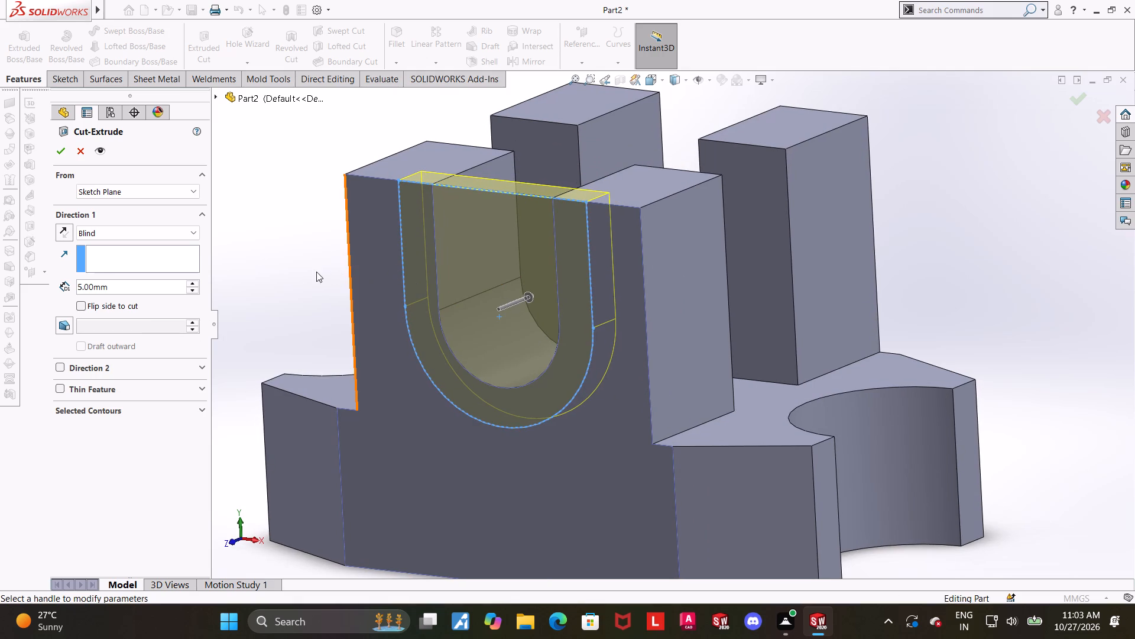
click(121, 283)
drag(127, 283, 0, 282)
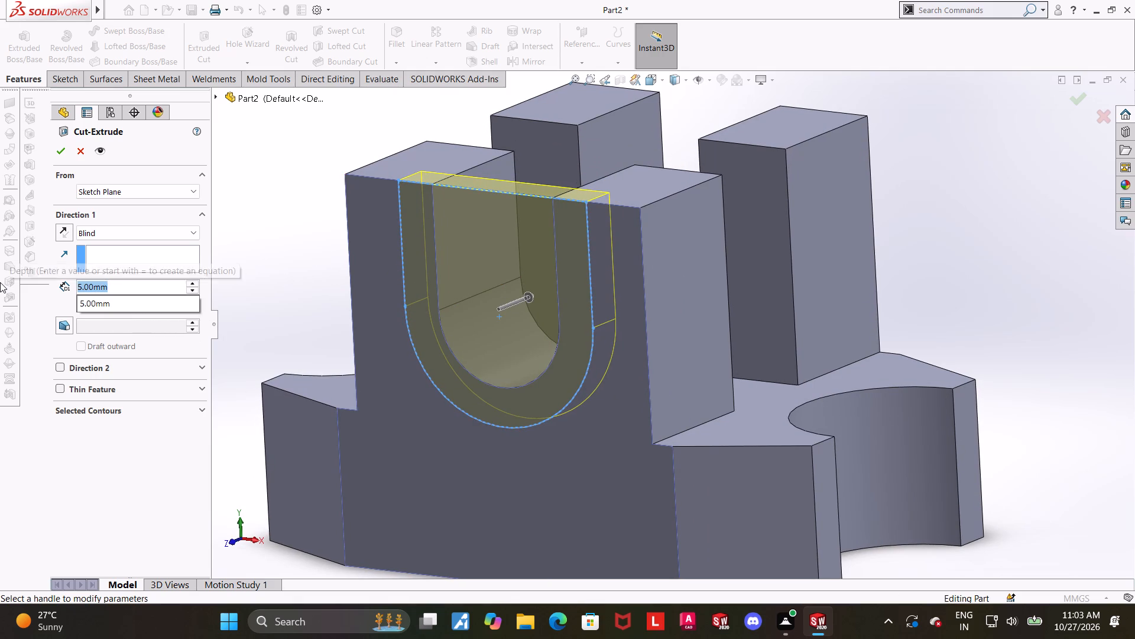
key(9)
key(Return)
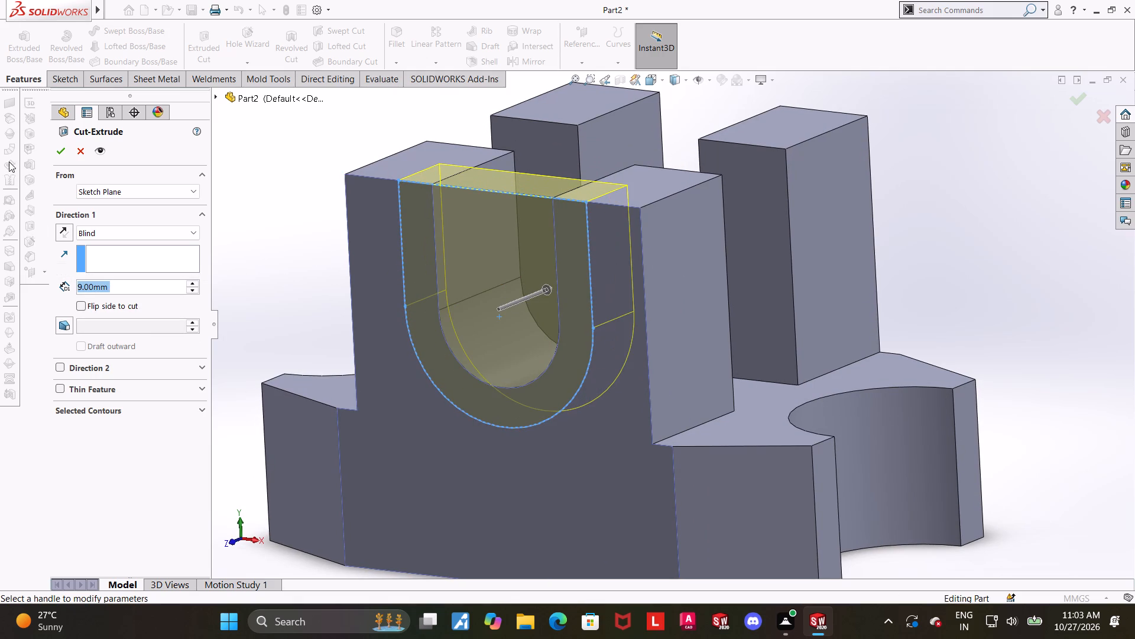
click(58, 153)
click(988, 260)
scroll(988, 260, up, 3)
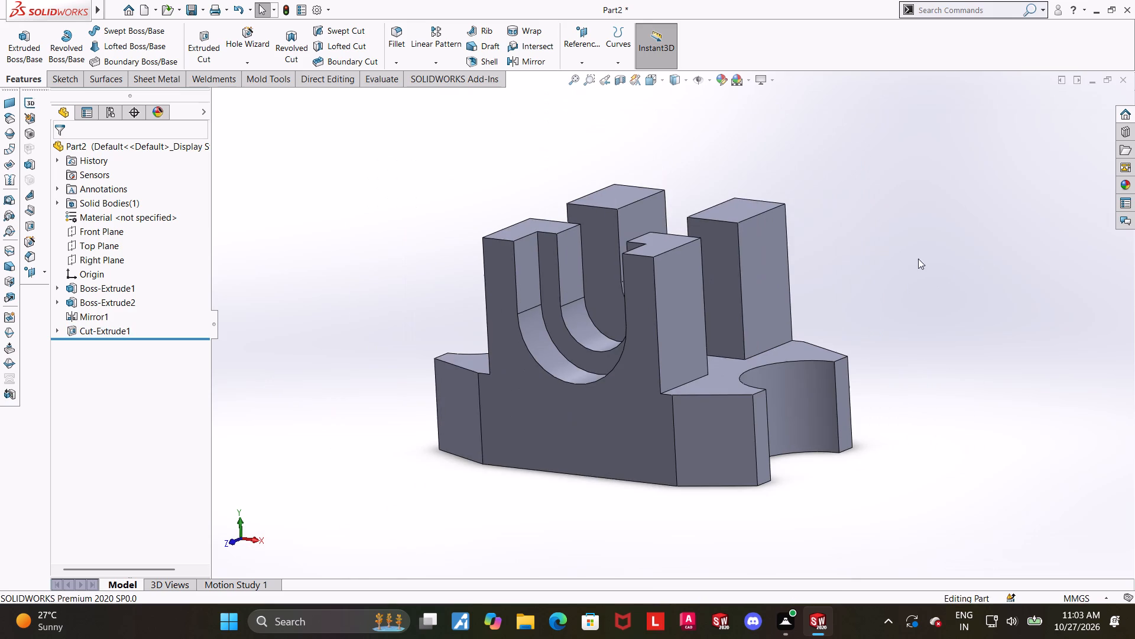
Delete the Mirror1 feature that copies the upright to the opposite side of the plate.
scroll(788, 257, down, 2)
middle_drag(653, 305, 662, 294)
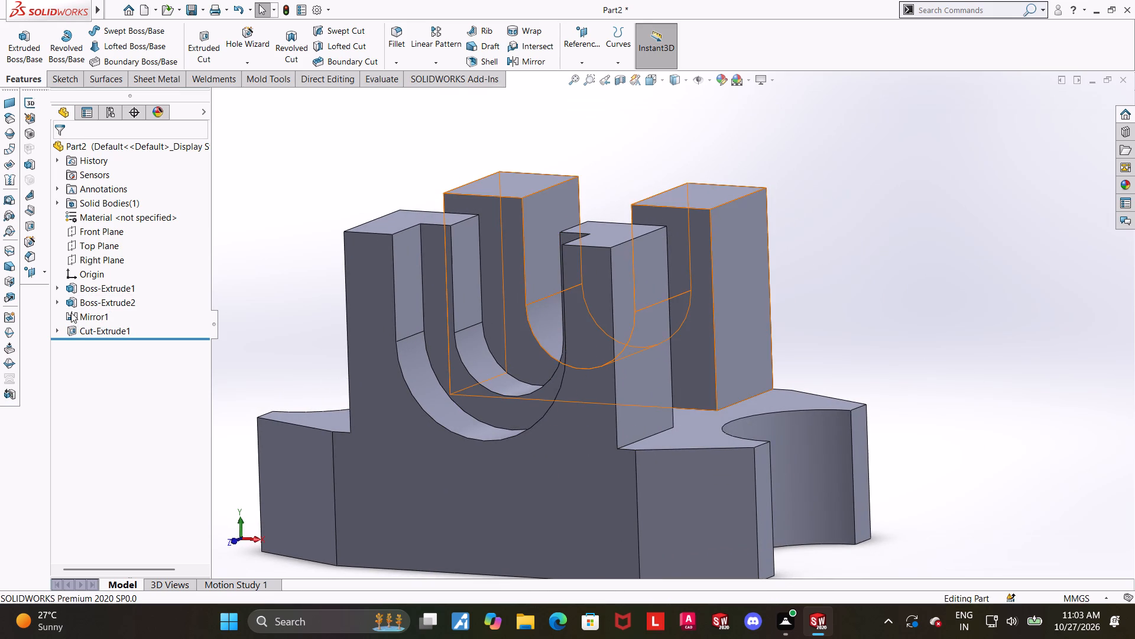
right_click(73, 312)
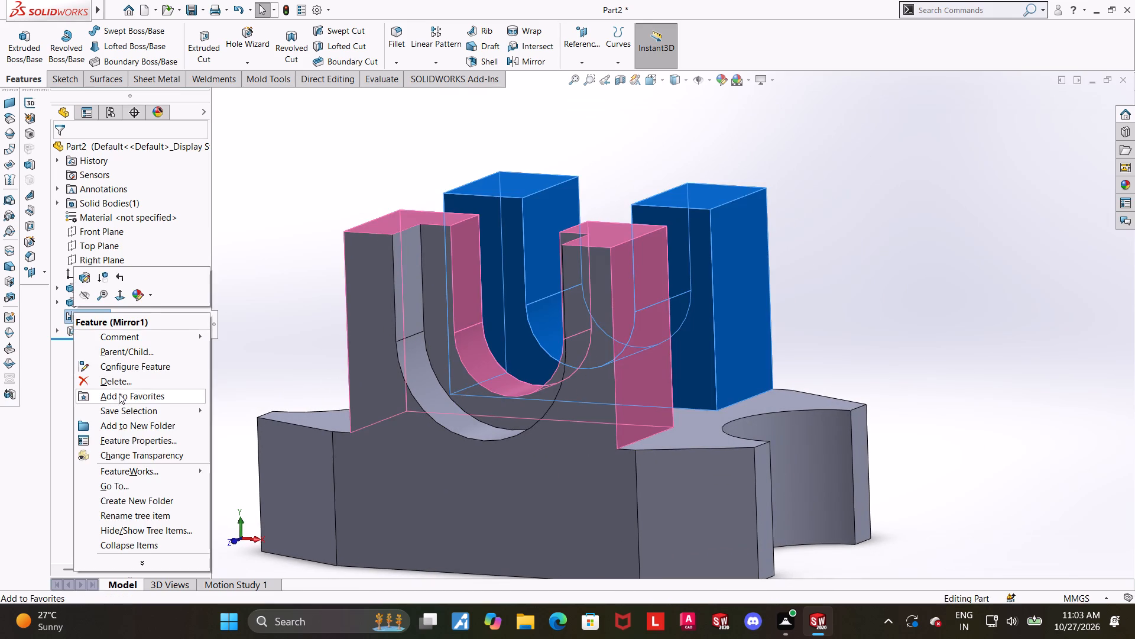
click(121, 382)
click(660, 235)
click(883, 275)
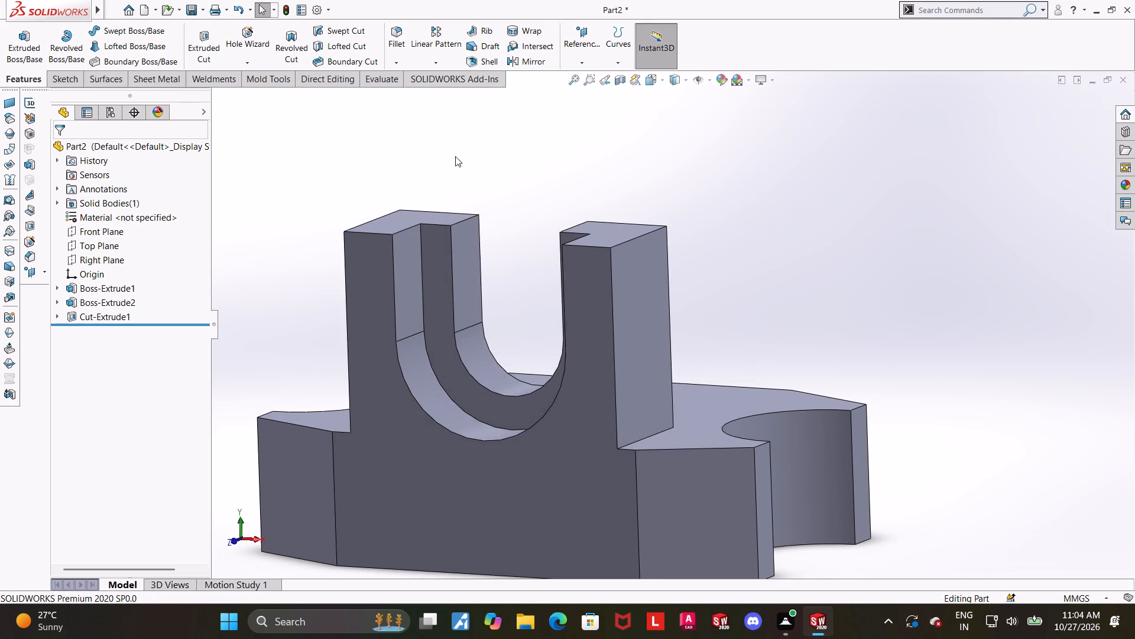
Mirror the upright extrusion Boss-Extrude2 and the U-shaped cut Cut-Extrude1 together about the Front Plane.
click(523, 59)
click(218, 96)
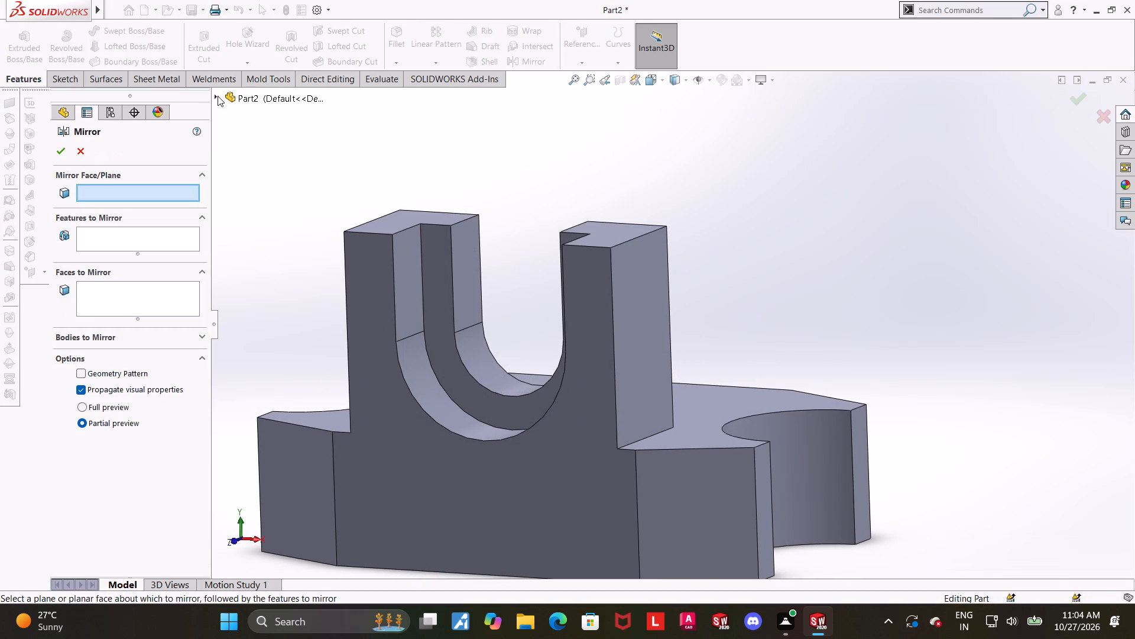
click(251, 180)
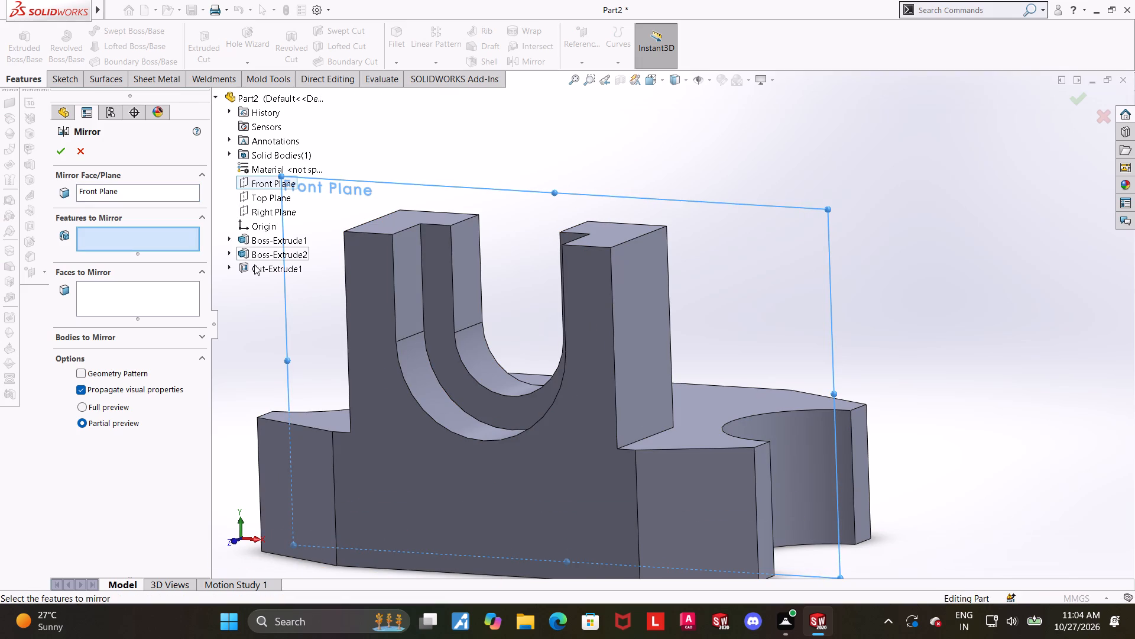
click(254, 258)
click(251, 269)
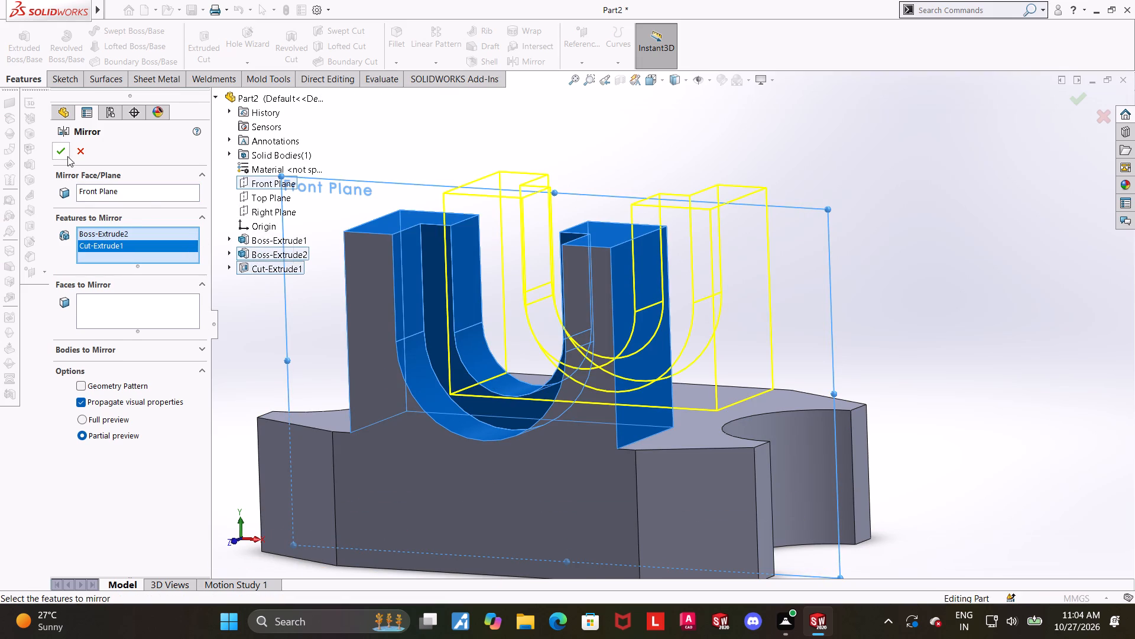
click(60, 147)
click(853, 233)
Examine the stepped U slots on both uprights and the plate from several sides.
scroll(674, 266, up, 2)
scroll(669, 270, down, 1)
middle_drag(669, 272, 695, 240)
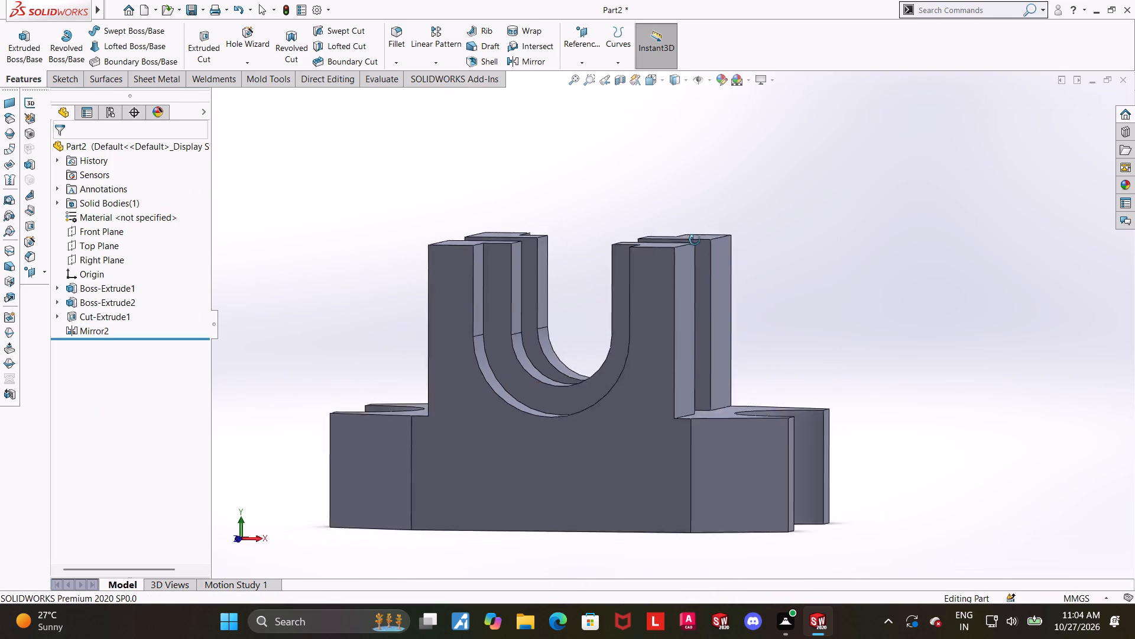
middle_drag(695, 240, 825, 306)
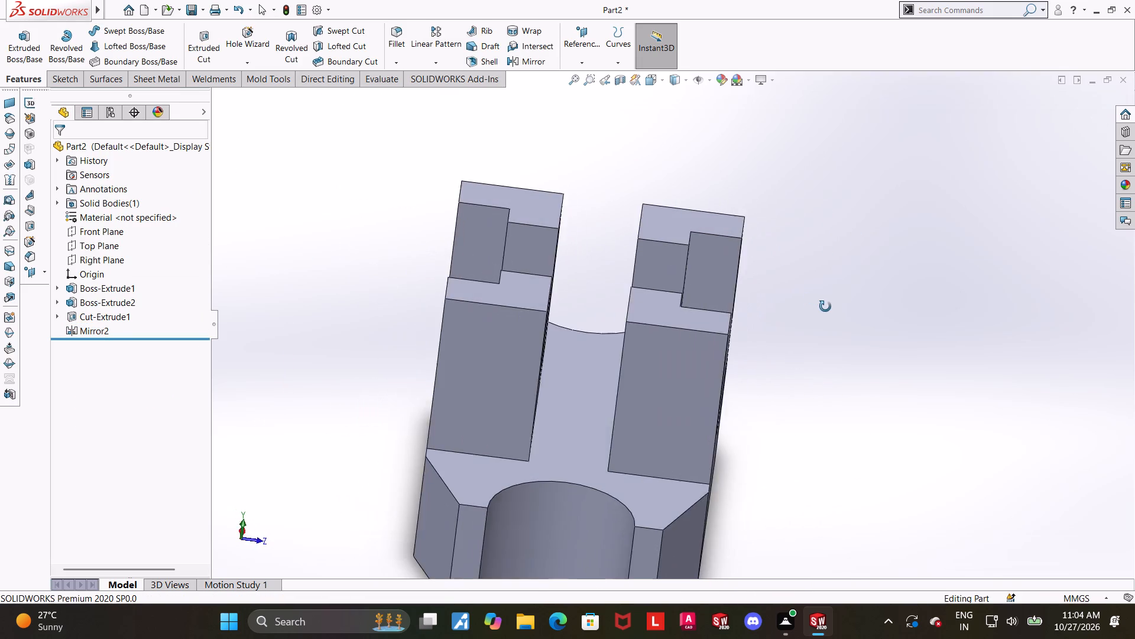
middle_drag(825, 306, 810, 302)
scroll(801, 286, up, 1)
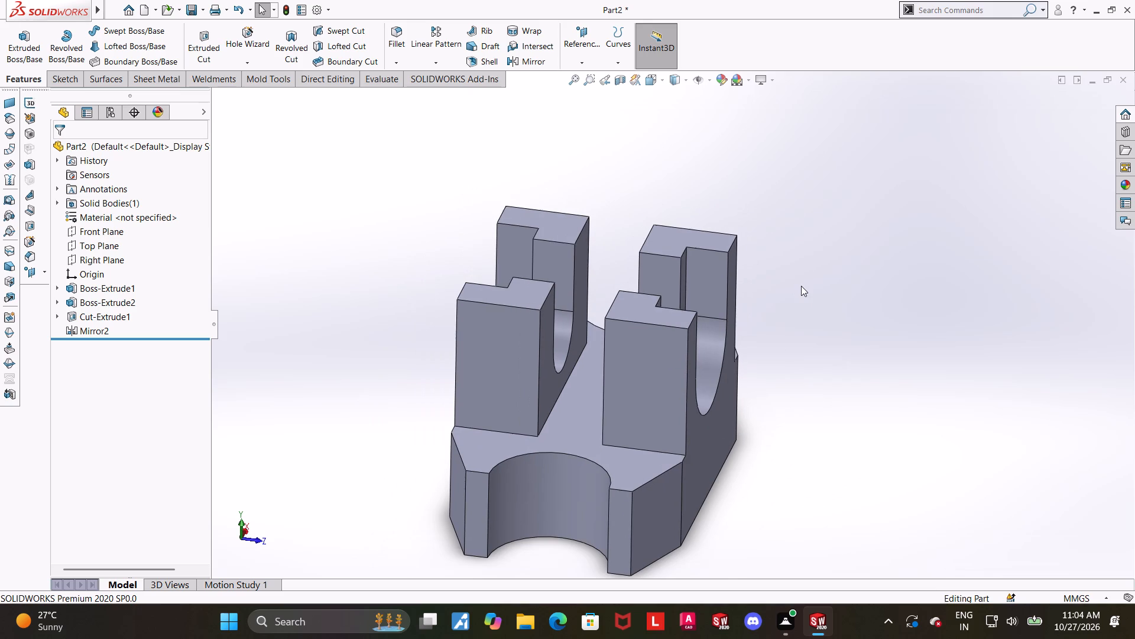
middle_drag(781, 296, 699, 251)
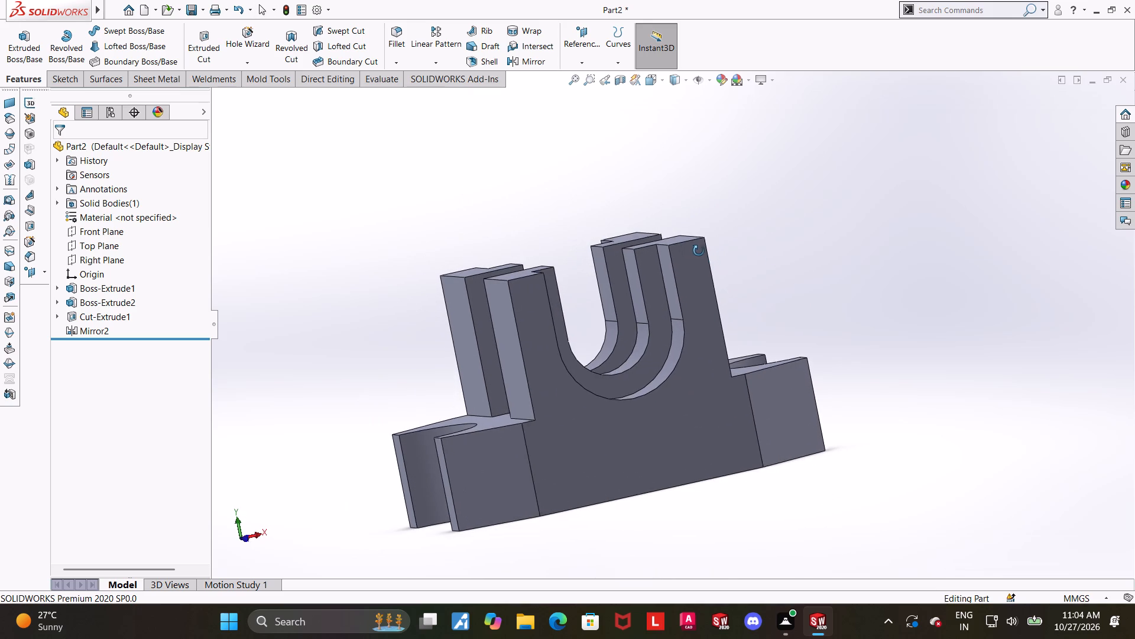
middle_drag(699, 251, 595, 254)
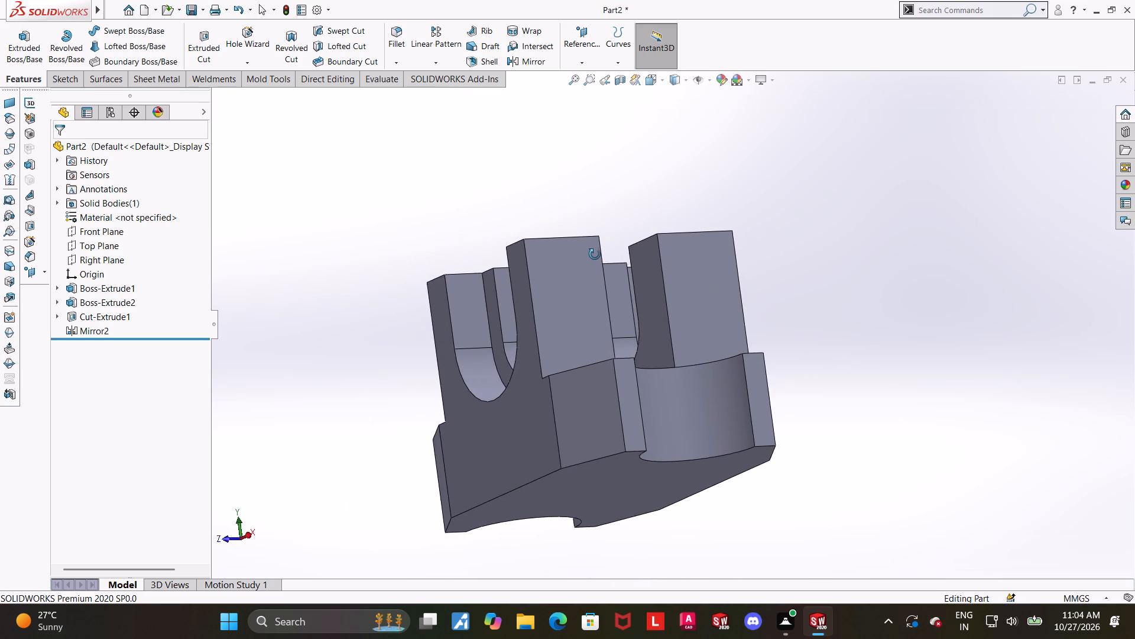
middle_drag(595, 254, 578, 267)
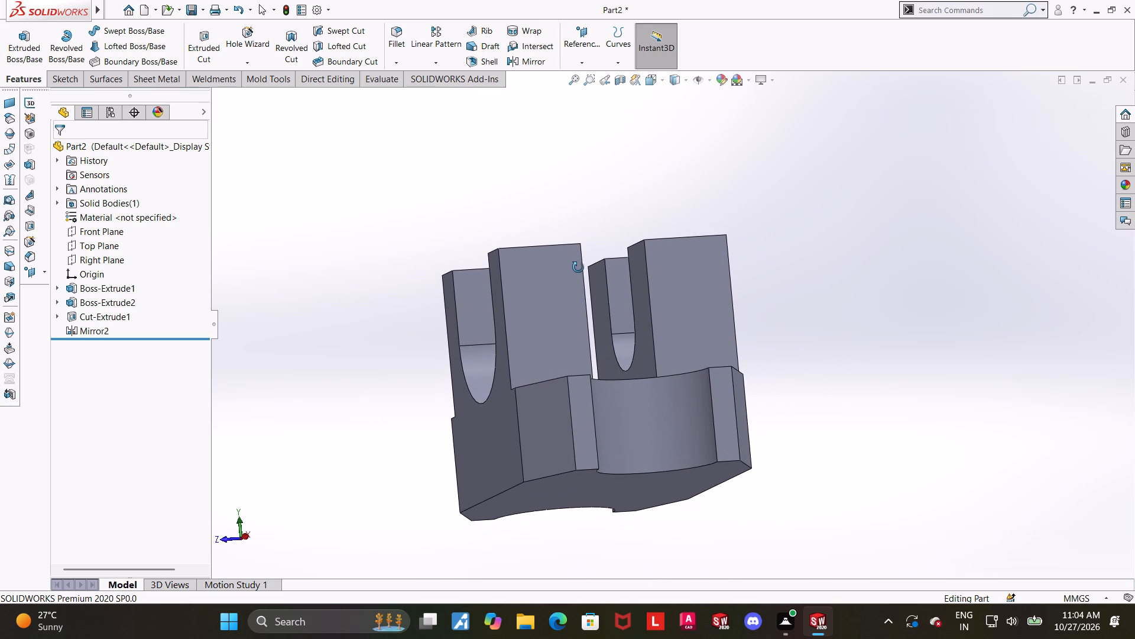
middle_drag(578, 267, 685, 275)
scroll(686, 275, up, 1)
scroll(648, 502, up, 1)
Open a new sketch on the outer face below the stepped U slot and view it face-on.
click(650, 503)
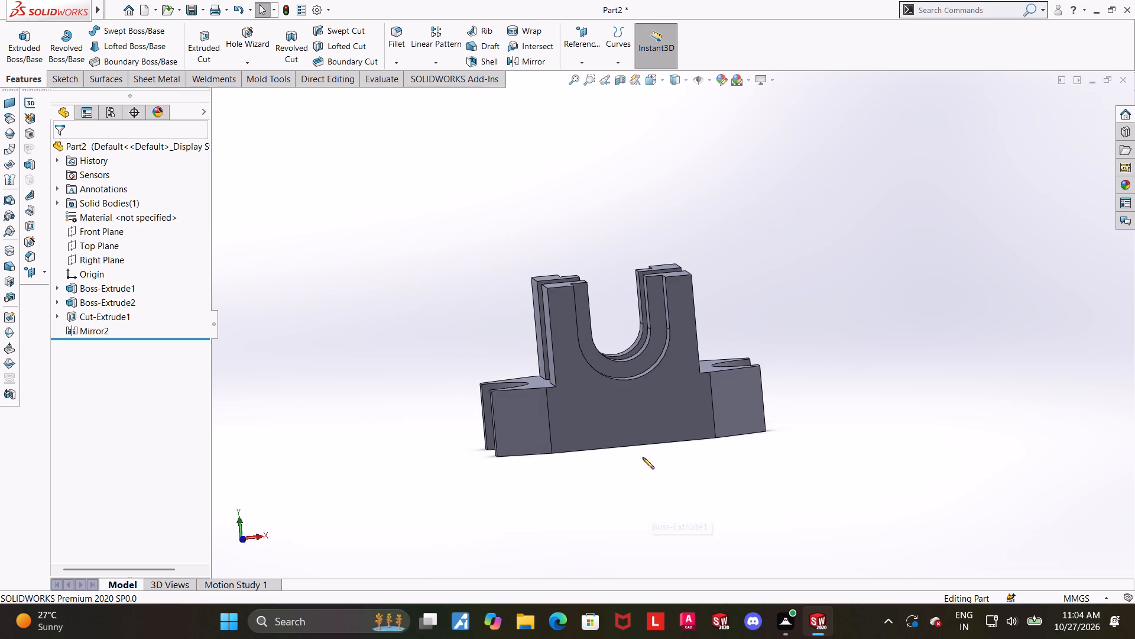
click(626, 412)
key(Escape)
middle_drag(680, 469, 712, 512)
key(Escape)
key(Escape)
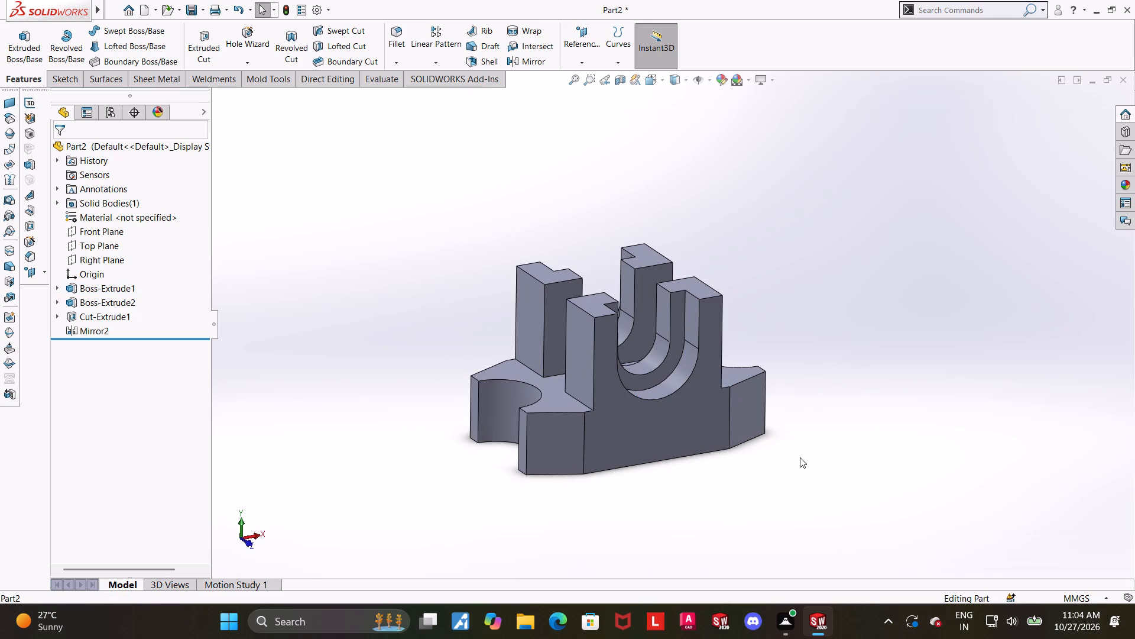
click(687, 428)
click(734, 395)
click(97, 341)
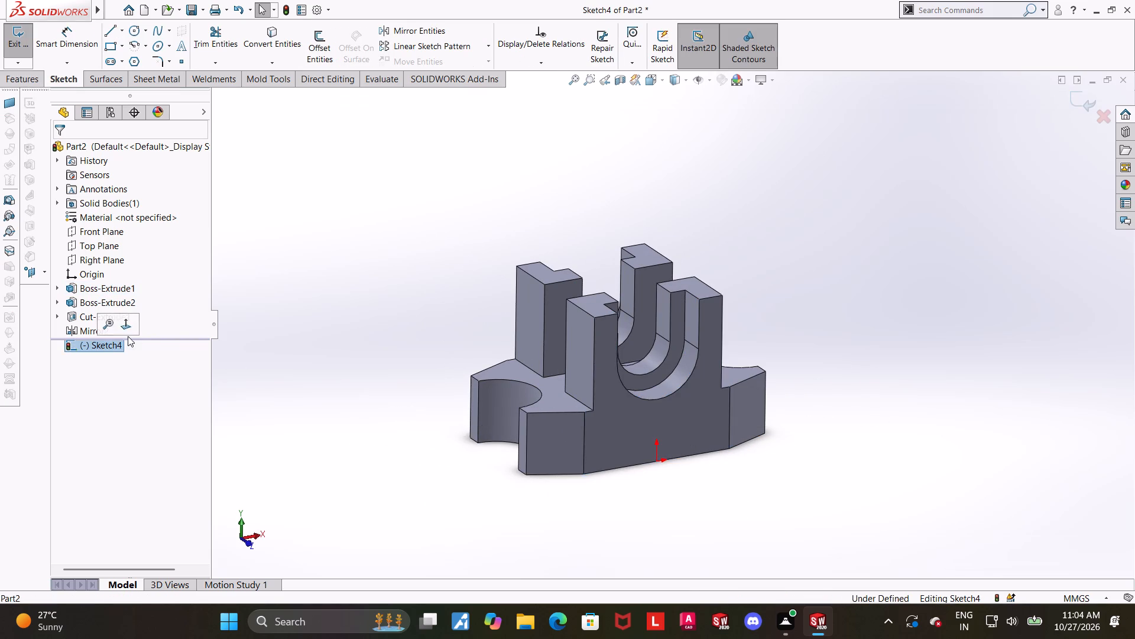
click(134, 327)
Sketch a center rectangle centred on the origin, straddling the bottom edge of the plate.
click(109, 44)
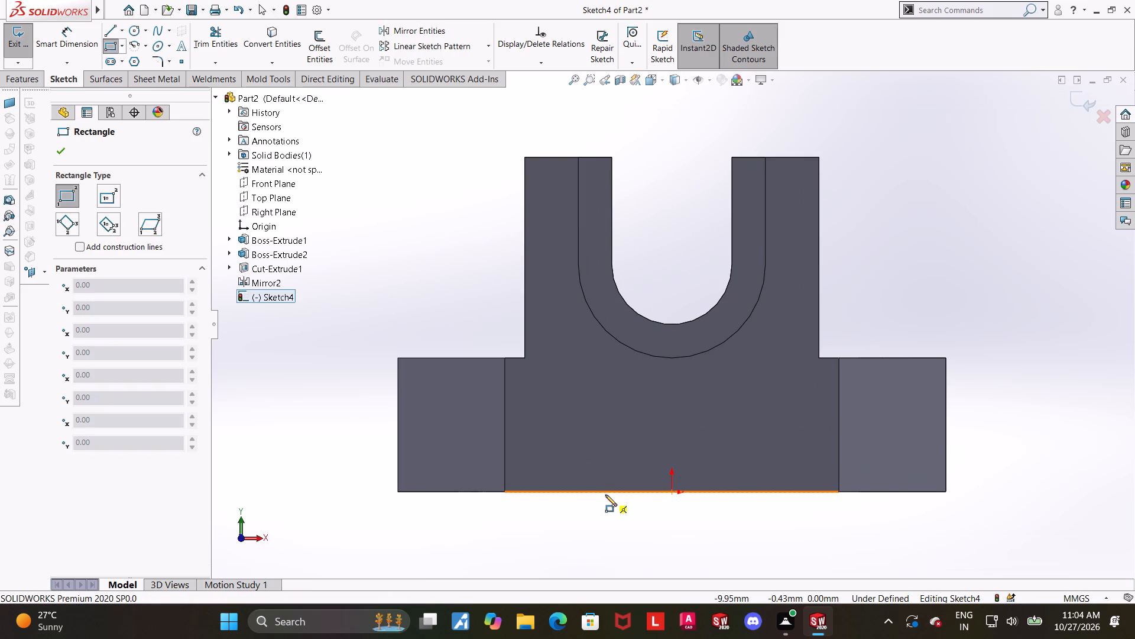
key(Escape)
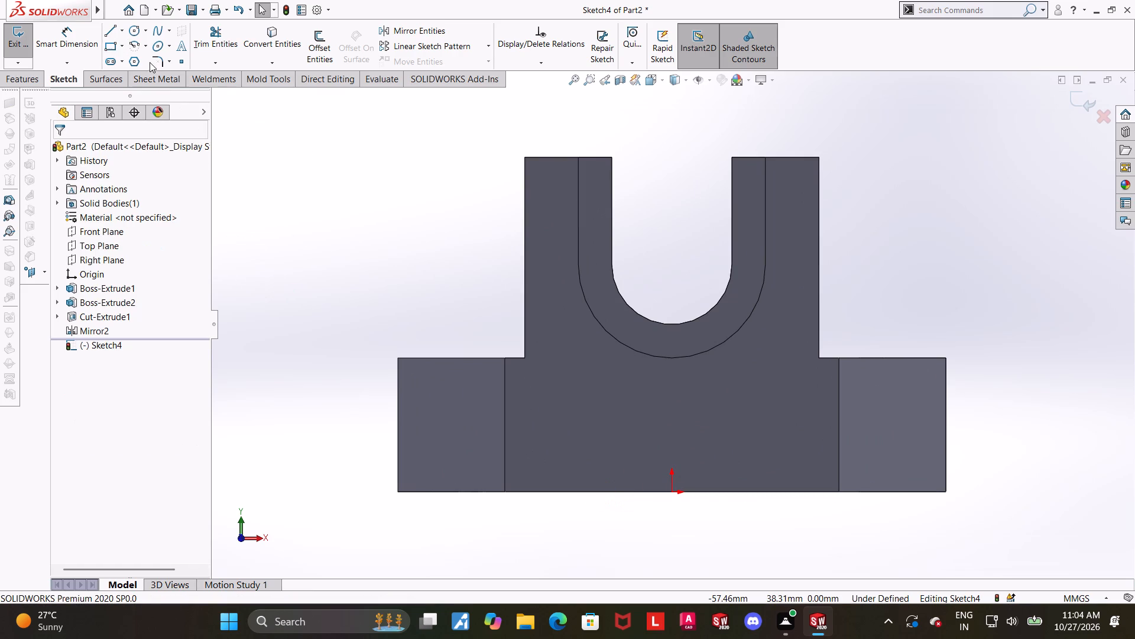
click(121, 44)
click(134, 72)
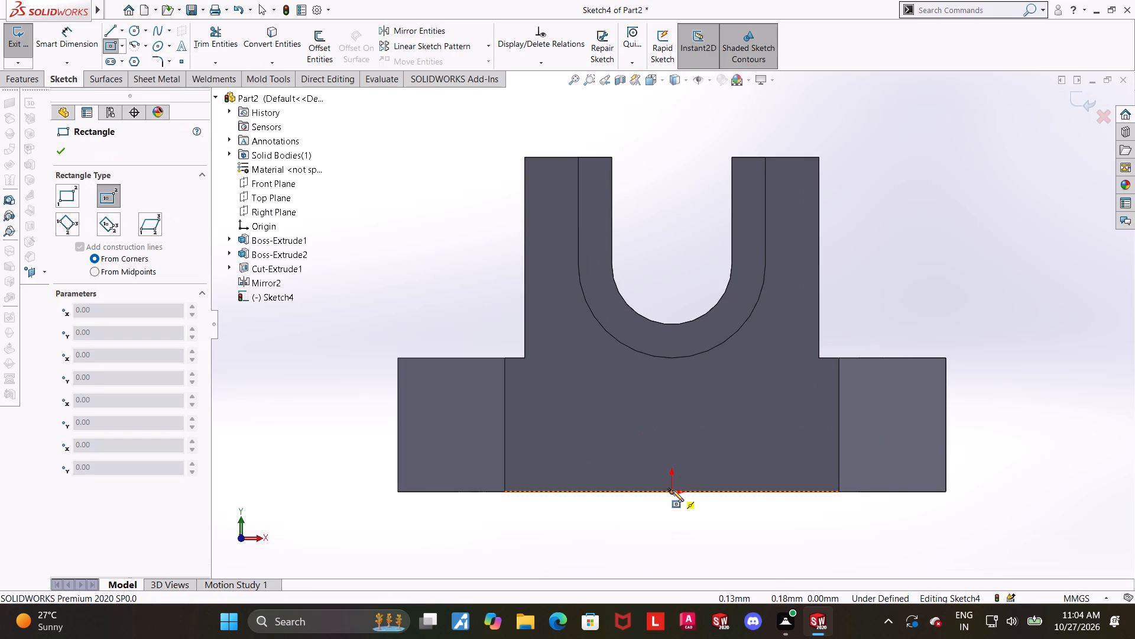
click(672, 490)
click(802, 454)
key(Escape)
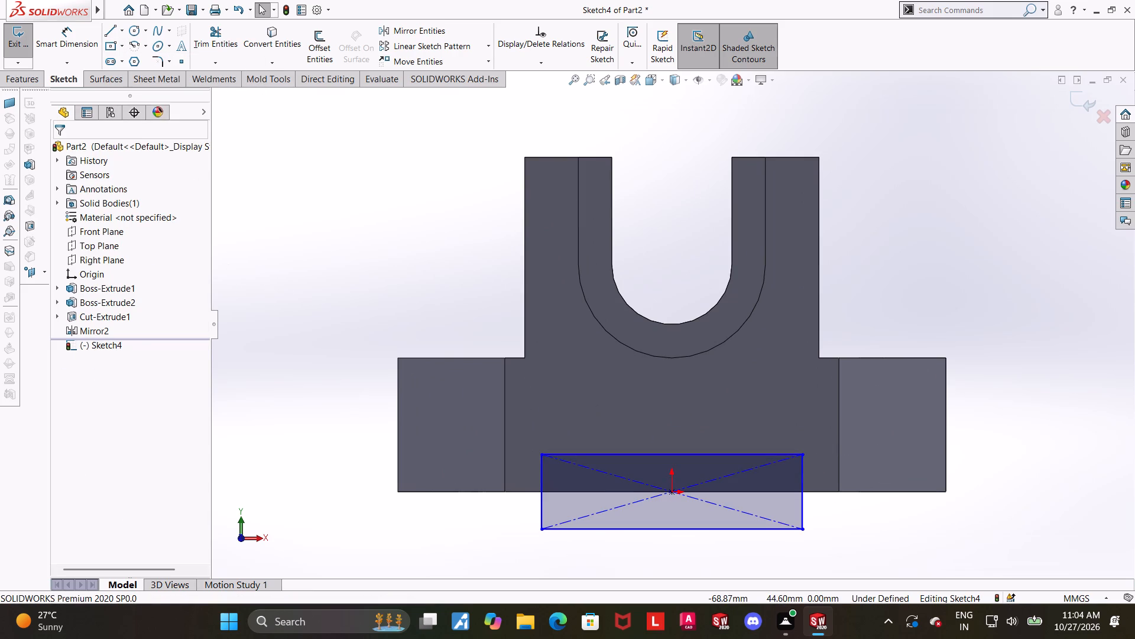
Dimension the bottom-edge rectangle's width between its two vertical sides to 30 mm.
click(70, 35)
scroll(390, 241, up, 1)
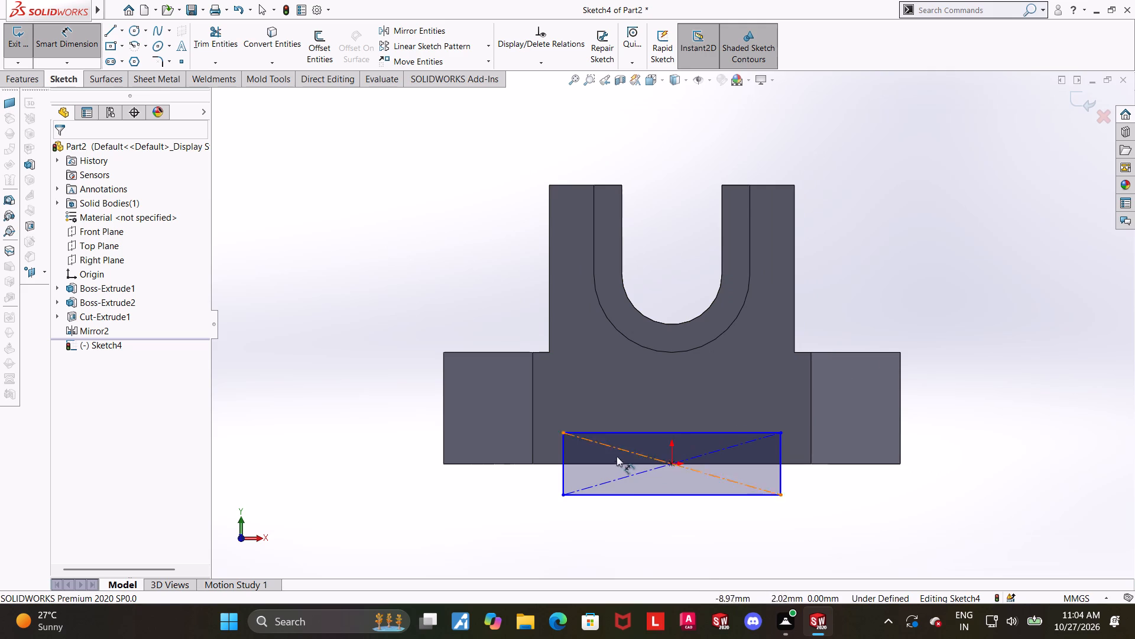
scroll(738, 492, down, 1)
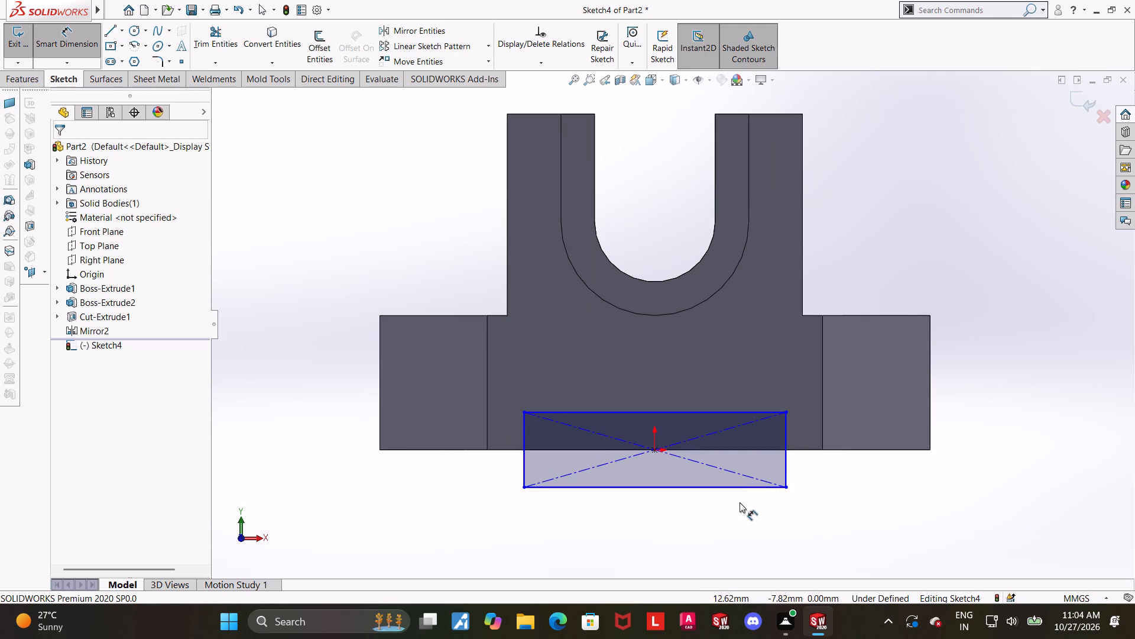
scroll(793, 493, down, 1)
scroll(793, 493, up, 1)
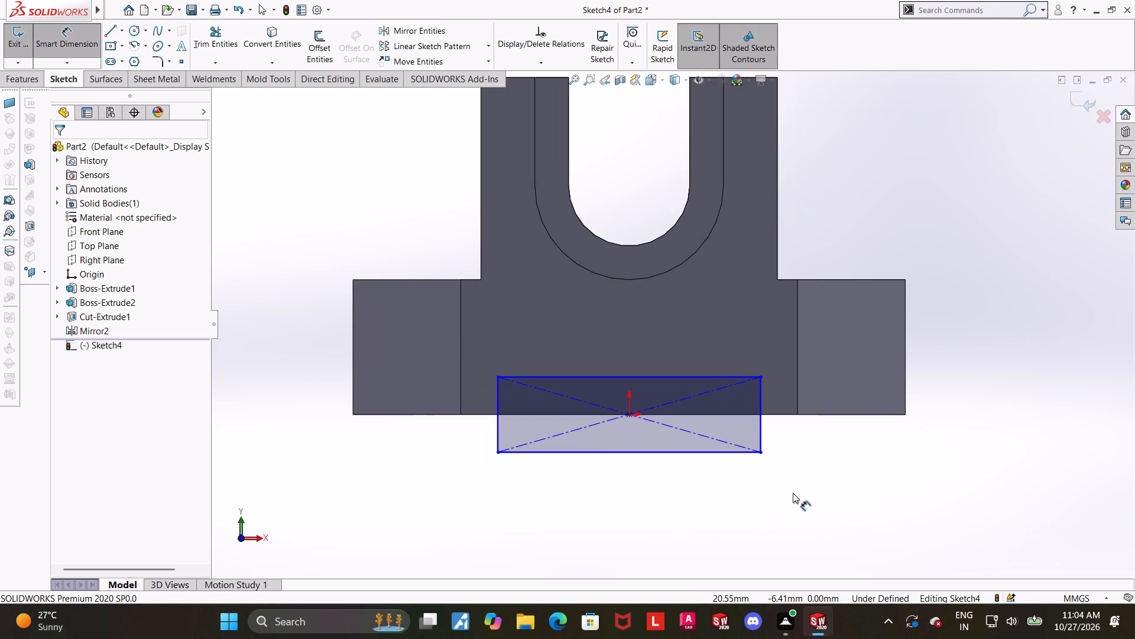
scroll(793, 493, down, 1)
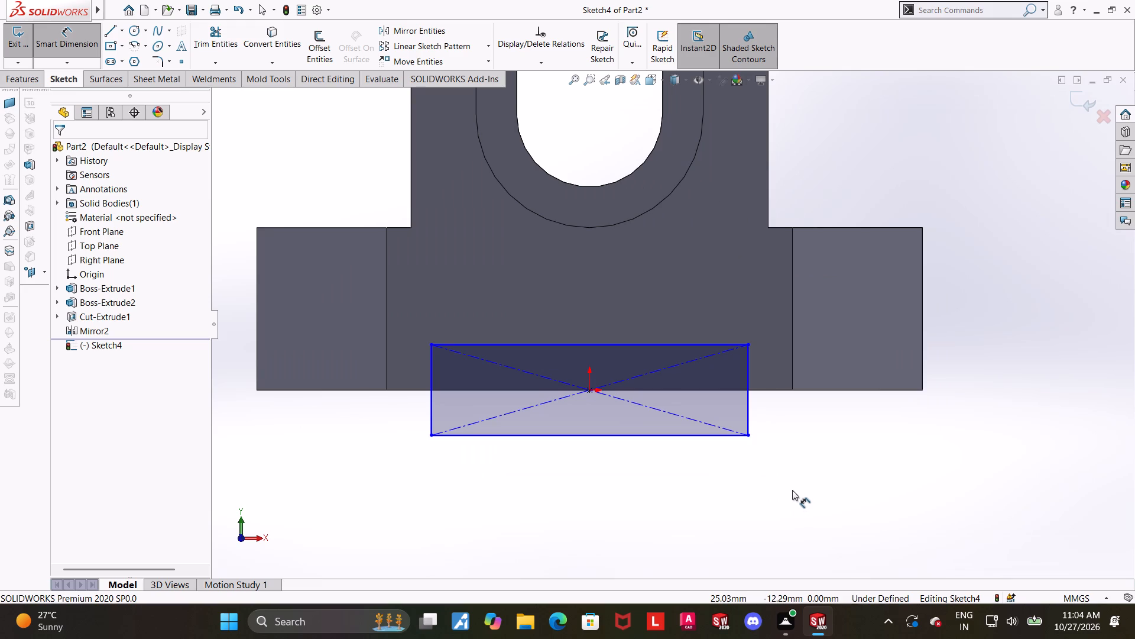
scroll(792, 489, down, 1)
scroll(792, 489, up, 1)
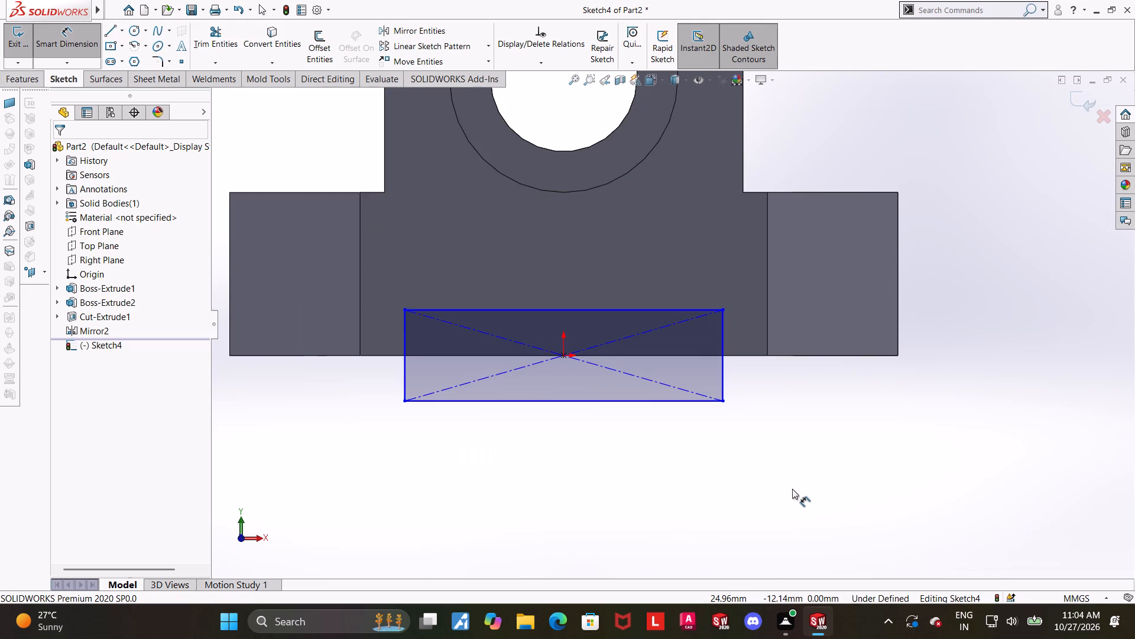
scroll(792, 489, up, 1)
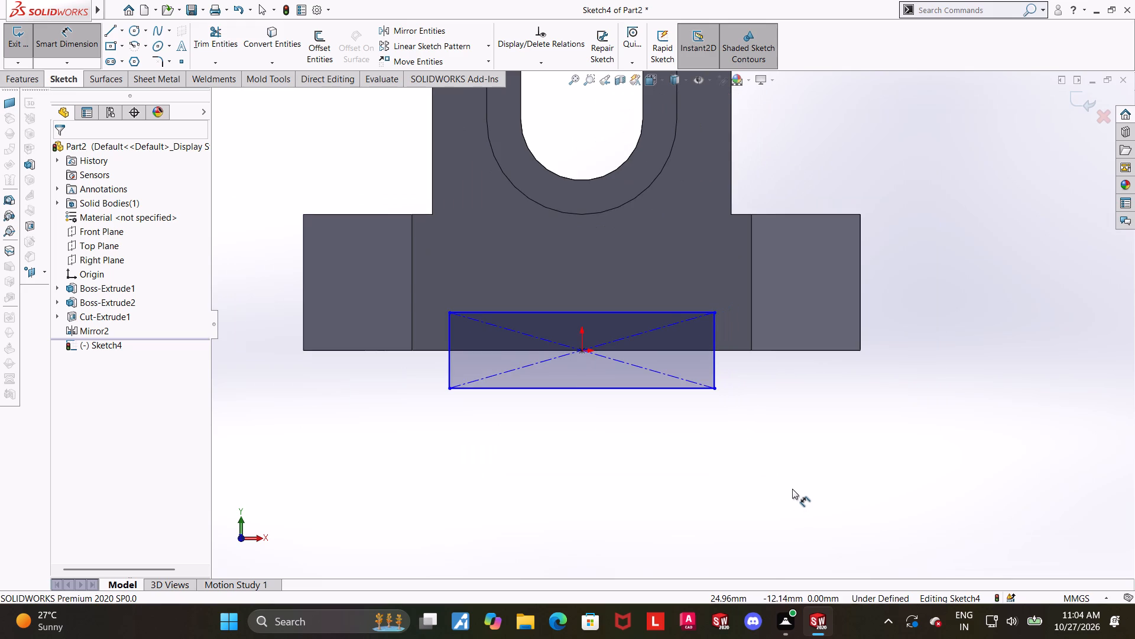
scroll(792, 489, down, 1)
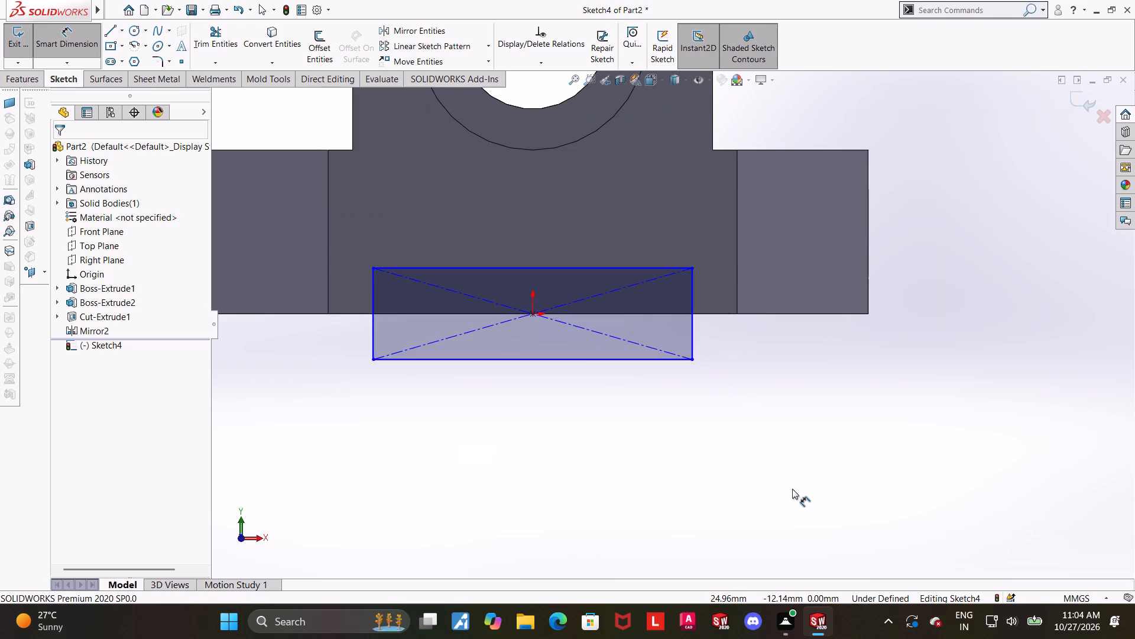
scroll(792, 489, down, 1)
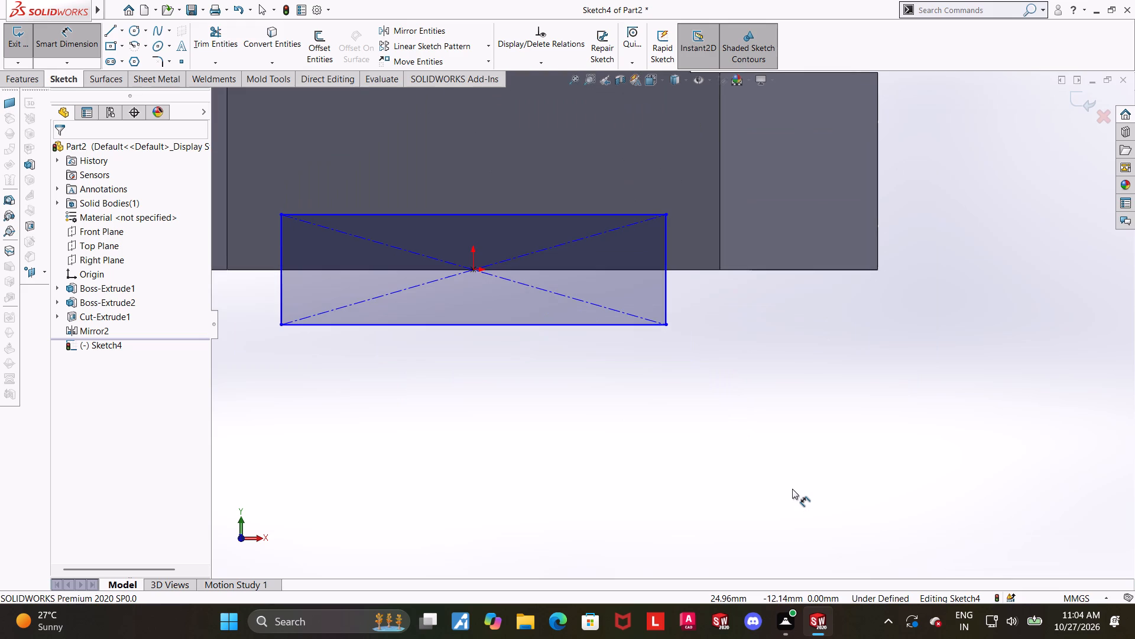
scroll(668, 422, up, 4)
scroll(667, 280, down, 1)
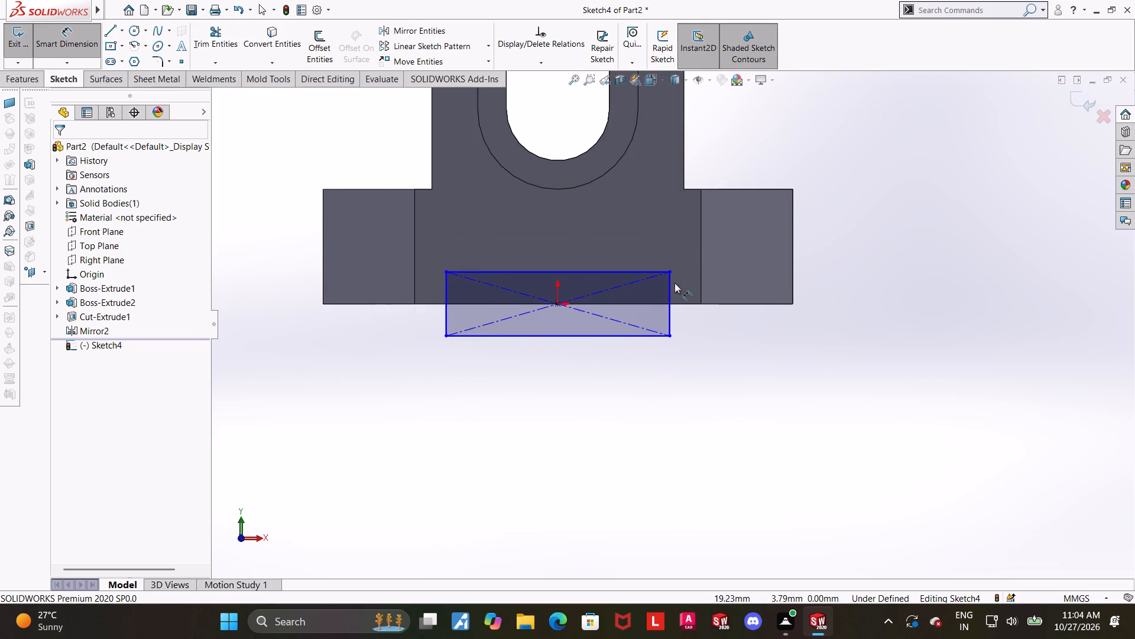
scroll(695, 288, up, 1)
scroll(695, 288, down, 1)
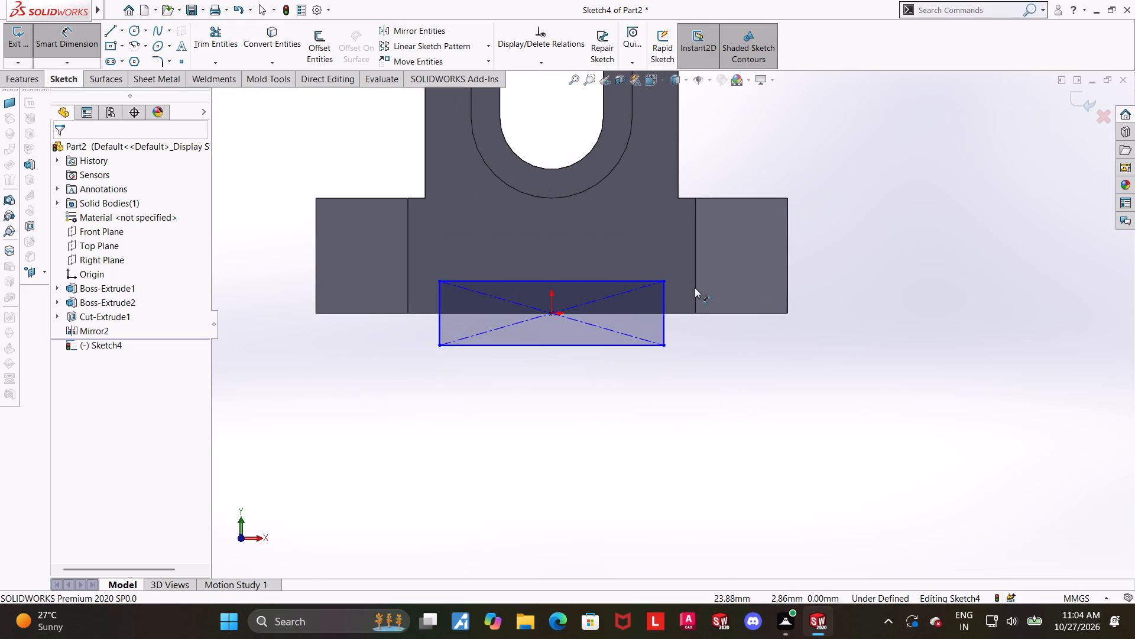
scroll(695, 288, up, 1)
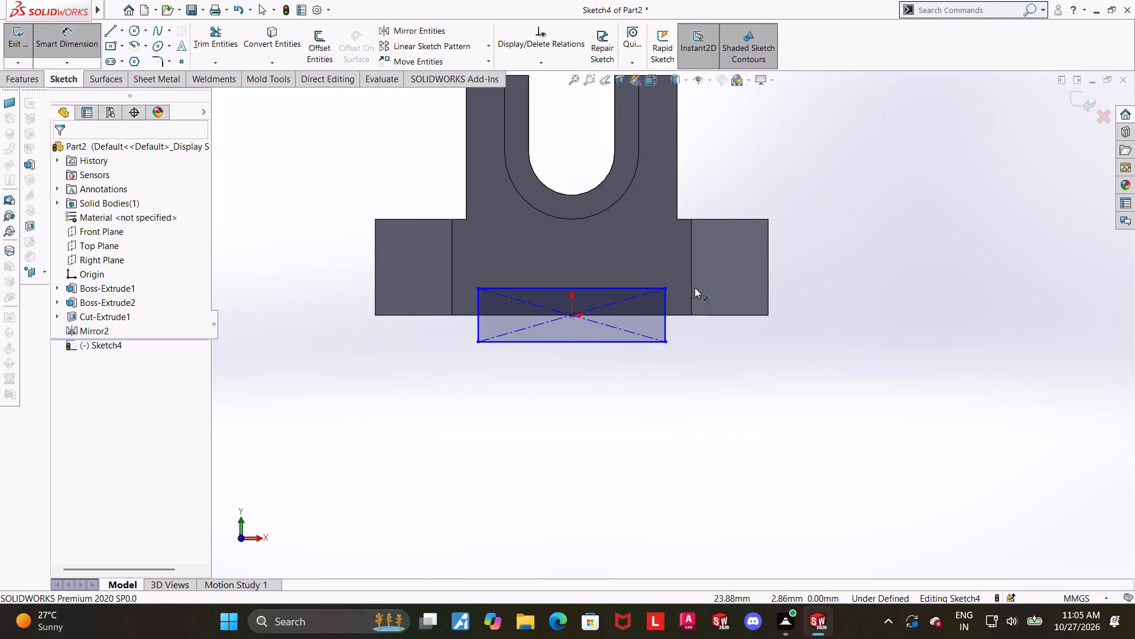
scroll(748, 275, down, 1)
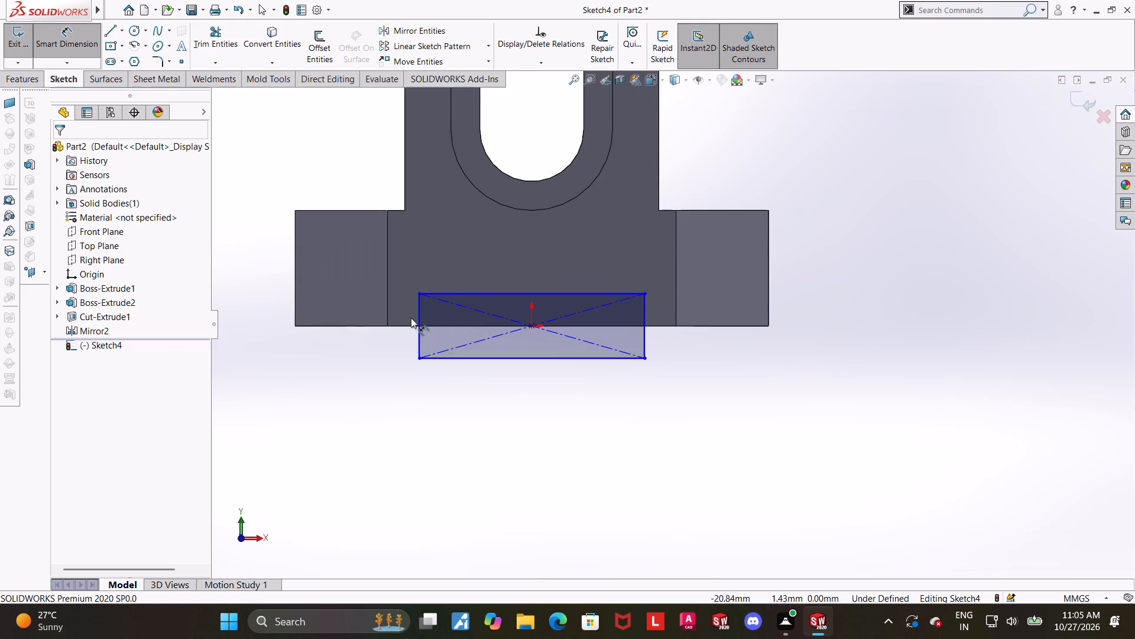
click(416, 318)
click(646, 327)
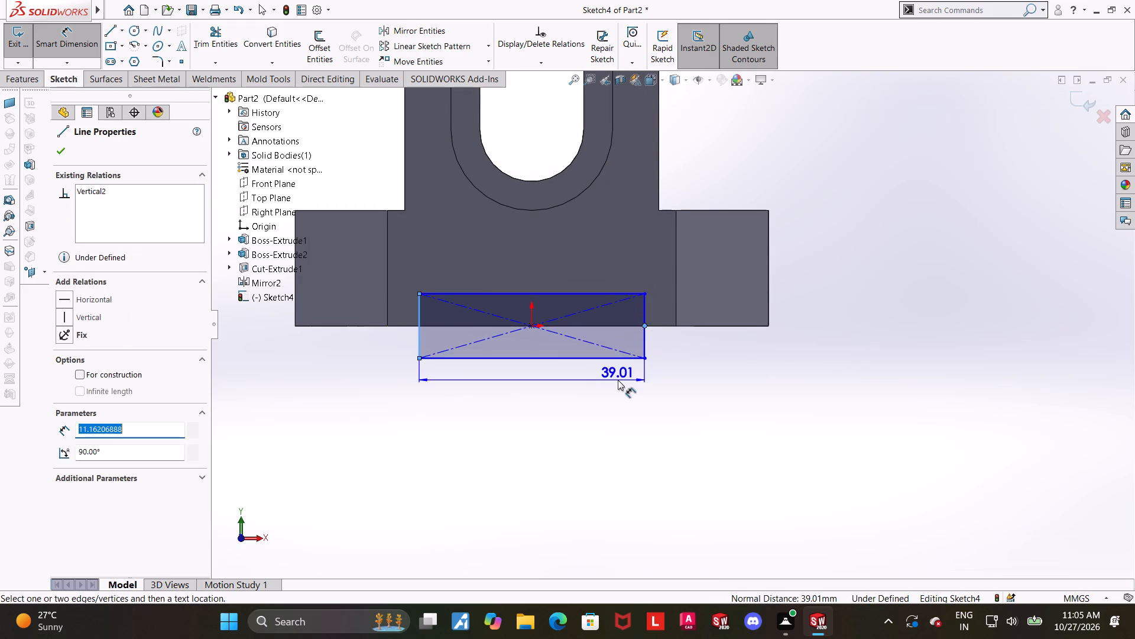
click(617, 386)
text(30)
key(Return)
key(backslash)
key(Escape)
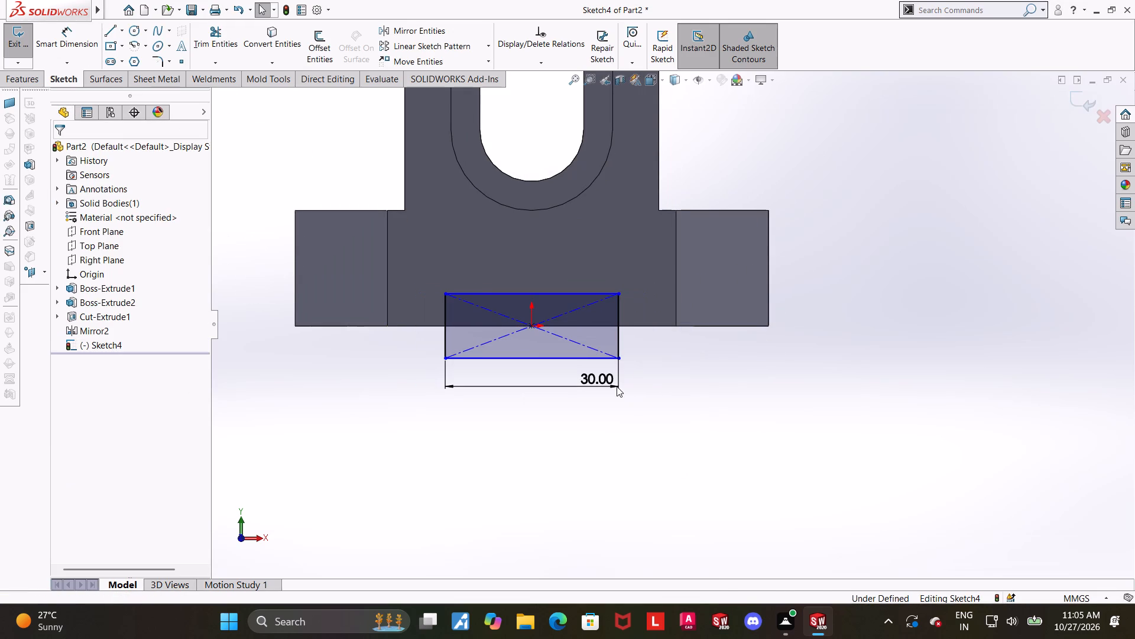
click(647, 385)
Dimension the rectangle's upper side 5 mm from the plate's bottom edge and exit the sketch.
scroll(638, 387, down, 1)
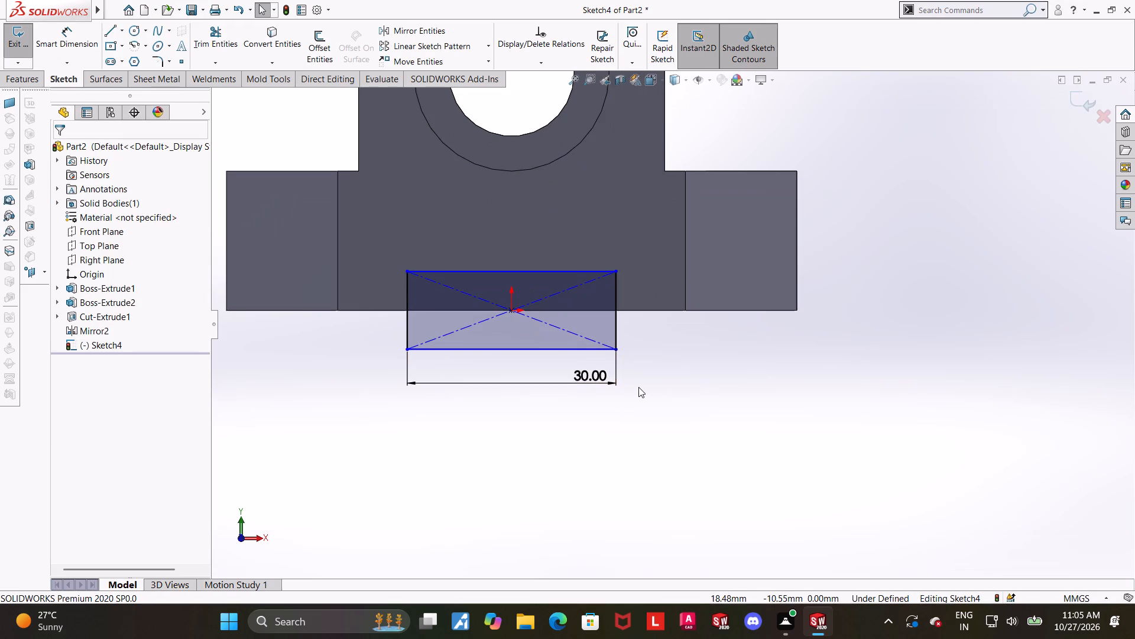
click(69, 38)
click(596, 267)
click(599, 270)
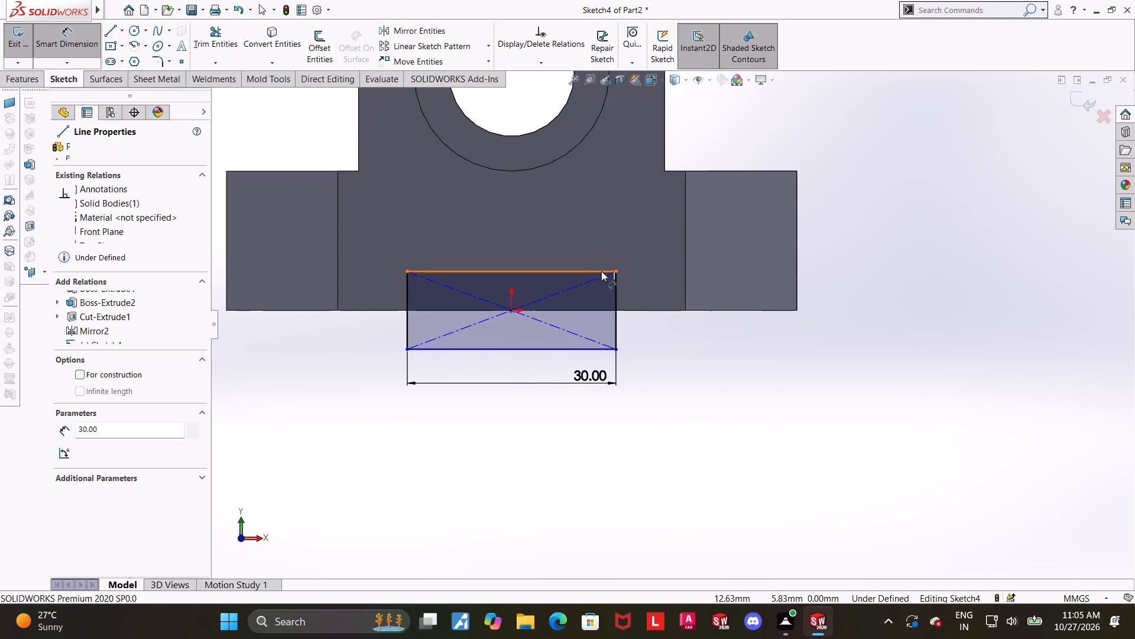
click(598, 310)
click(647, 293)
key(5)
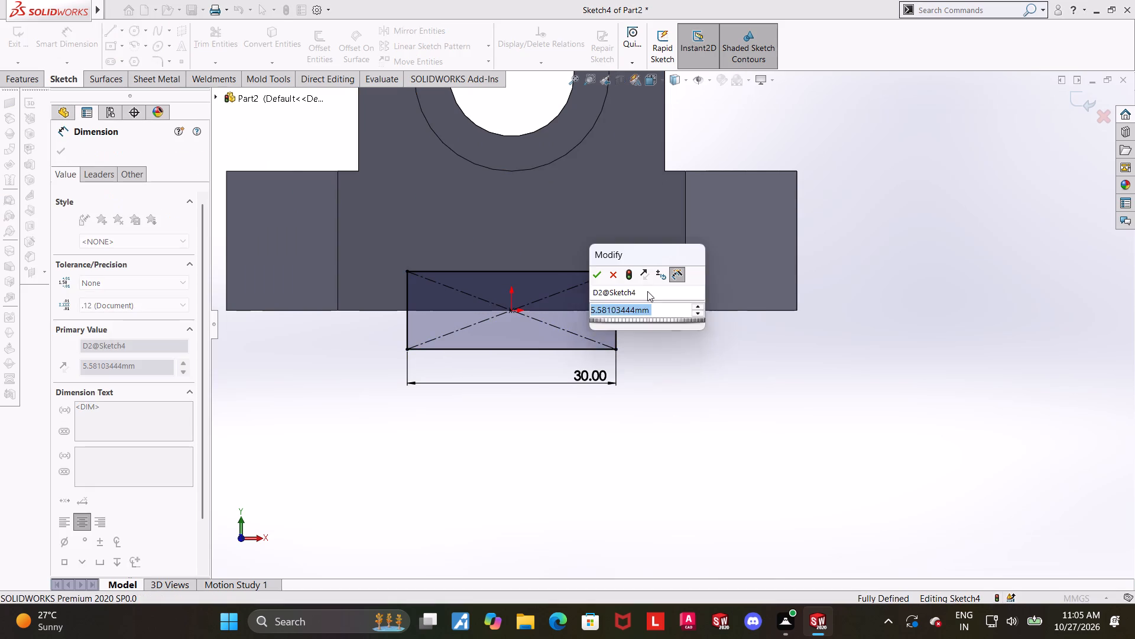
key(Return)
key(Escape)
click(804, 378)
scroll(643, 164, down, 1)
scroll(545, 186, up, 1)
scroll(371, 212, down, 1)
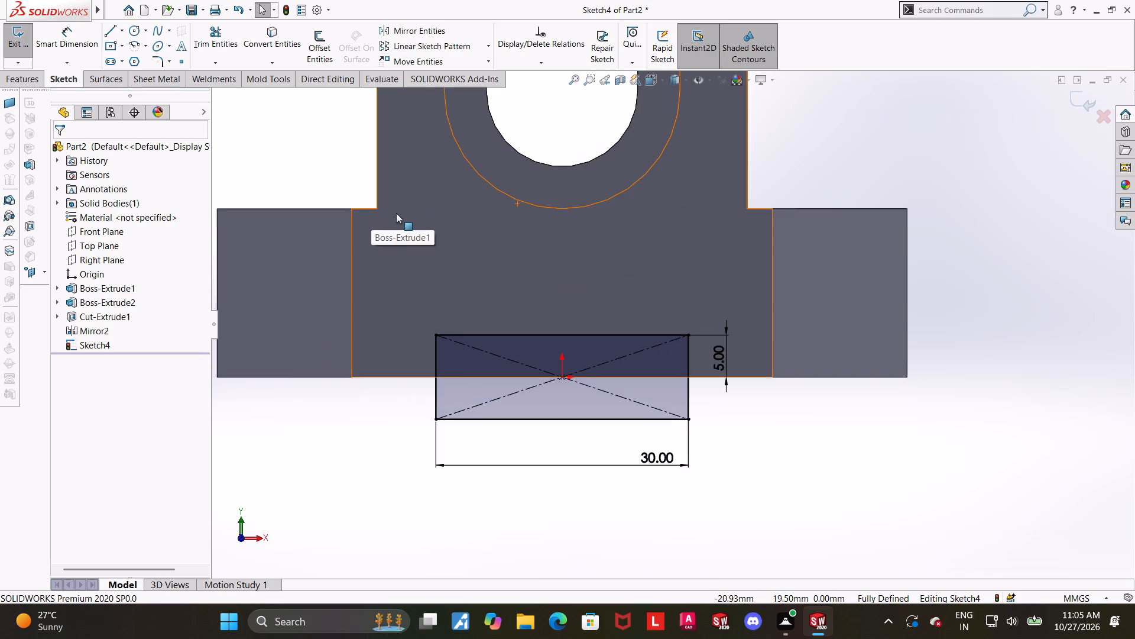
scroll(398, 213, up, 1)
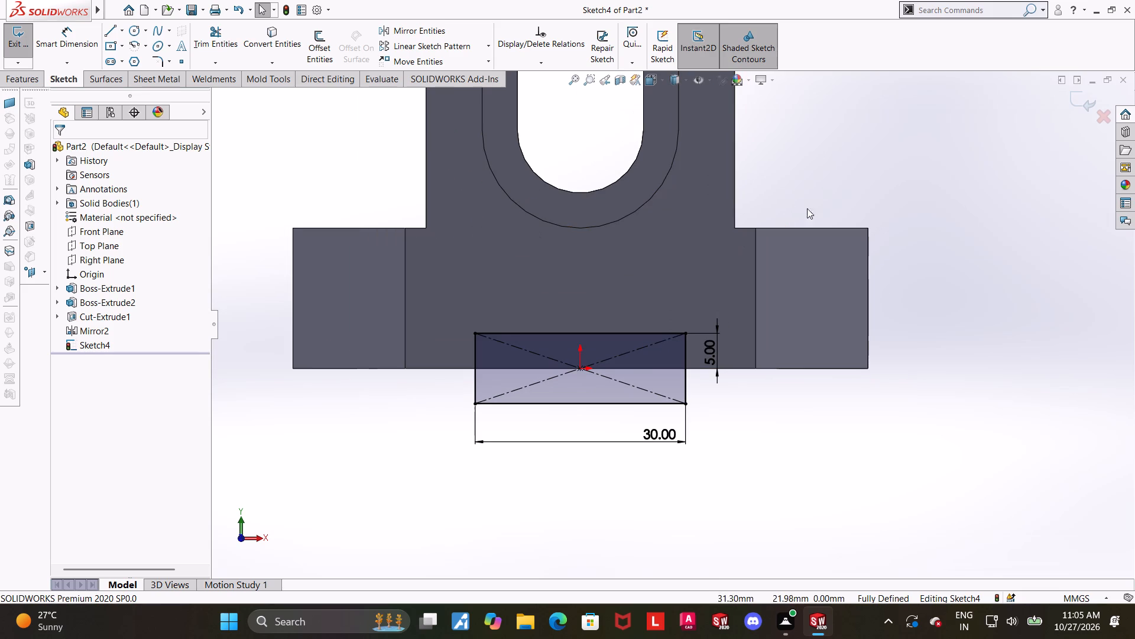
click(888, 188)
click(1072, 96)
Extrude-cut the rectangle through the full depth of the part to form a channel along the plate's underside.
scroll(1016, 143, up, 1)
middle_drag(1007, 147, 983, 162)
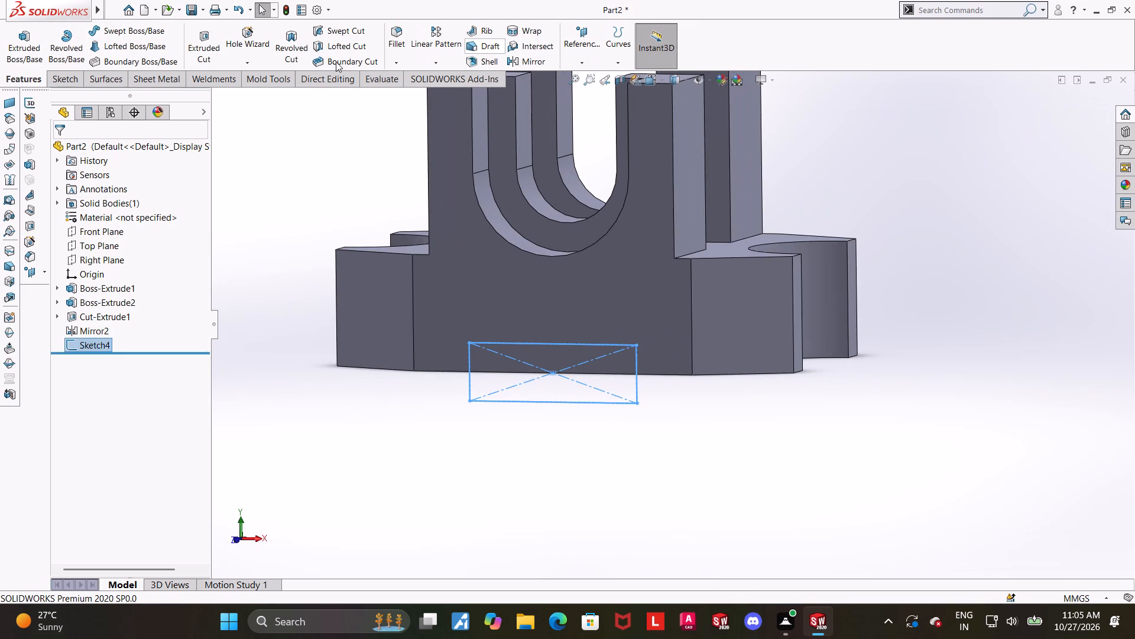
click(215, 36)
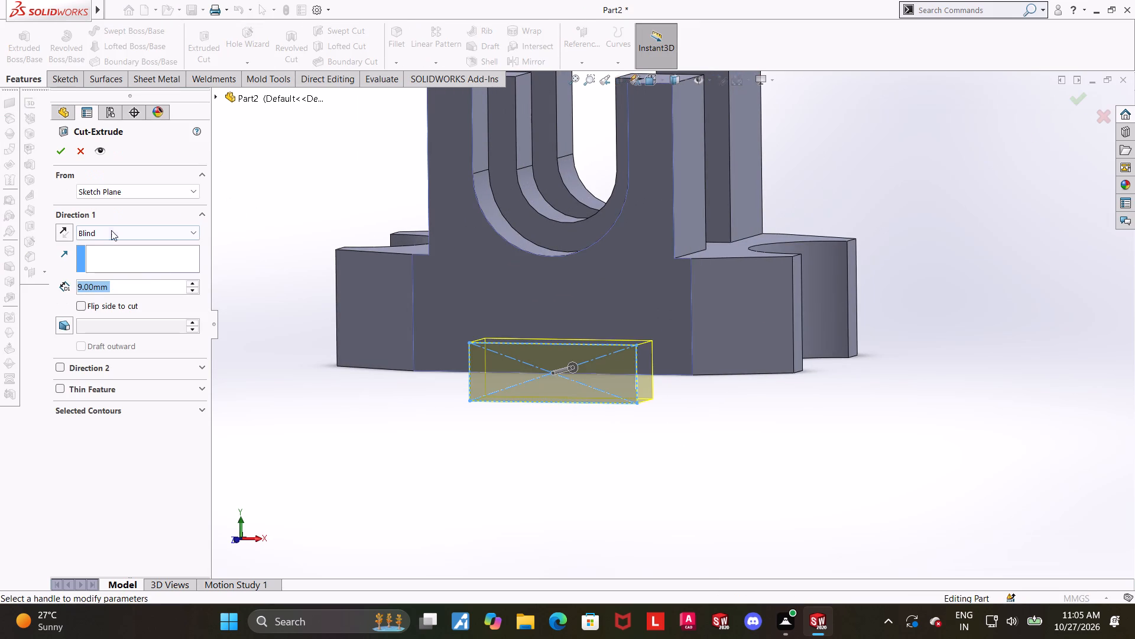
click(111, 230)
click(111, 256)
click(60, 154)
click(356, 488)
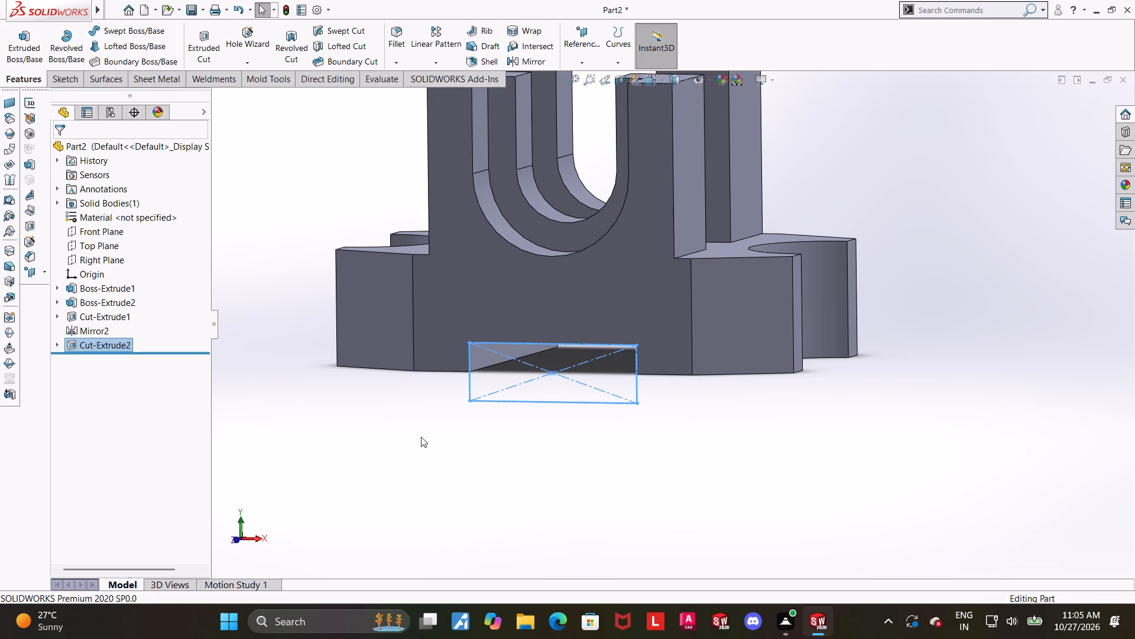
Examine the underside channel from several angles, ending in the Right view.
scroll(468, 421, up, 2)
scroll(601, 293, down, 1)
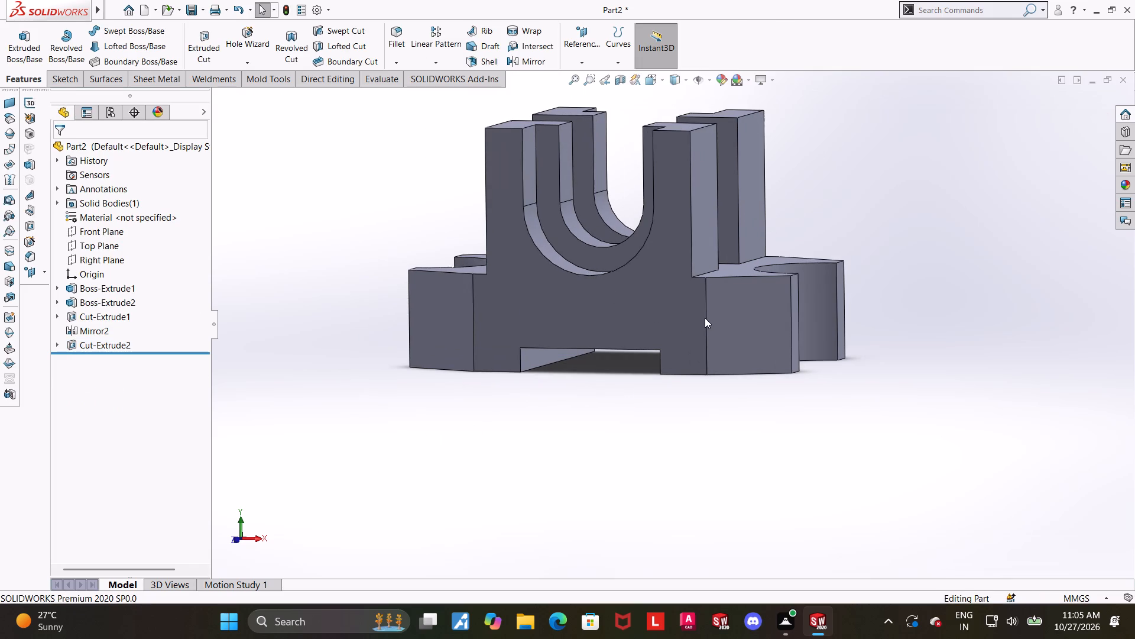
scroll(705, 318, up, 1)
scroll(780, 257, down, 1)
middle_drag(662, 363, 674, 352)
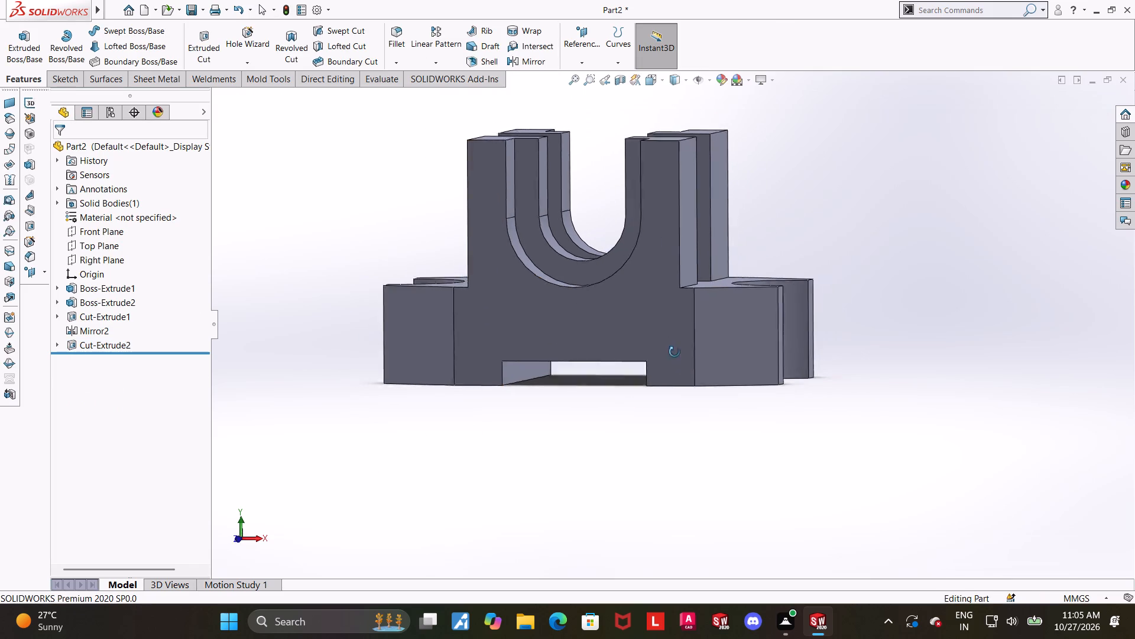
middle_drag(674, 352, 583, 351)
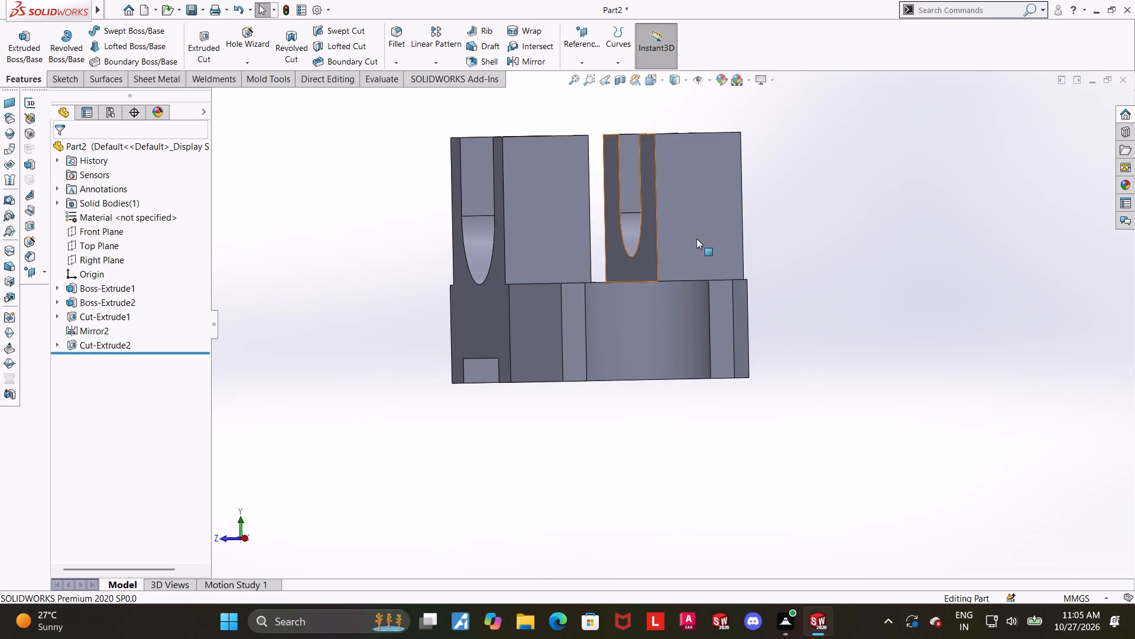
click(650, 79)
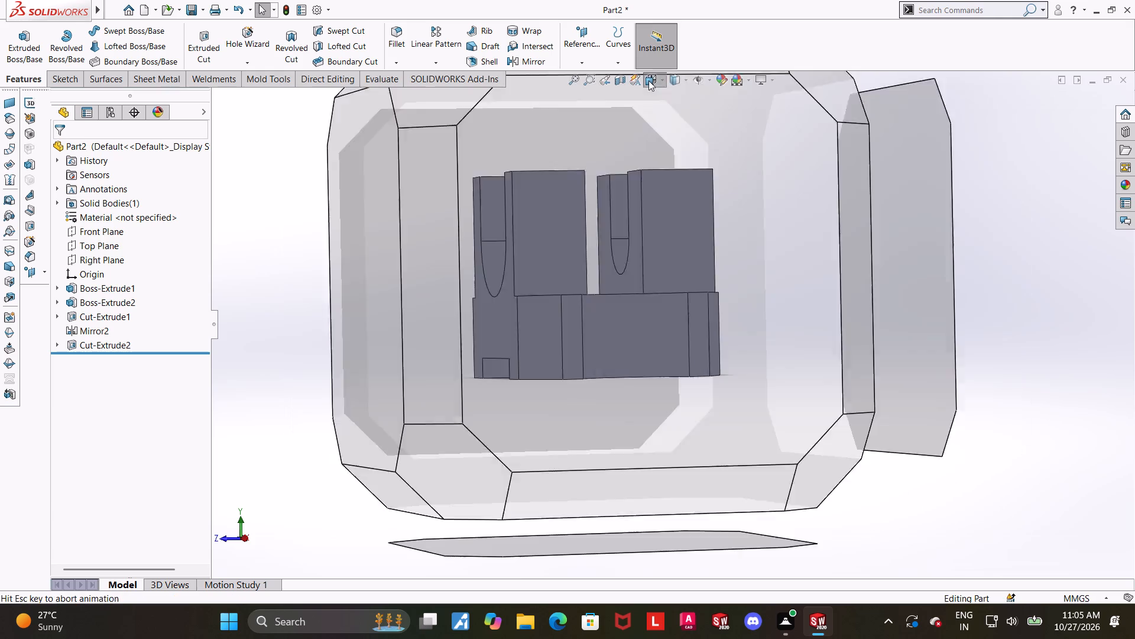
click(599, 365)
Set the model's display style to Hidden Lines Visible.
click(676, 76)
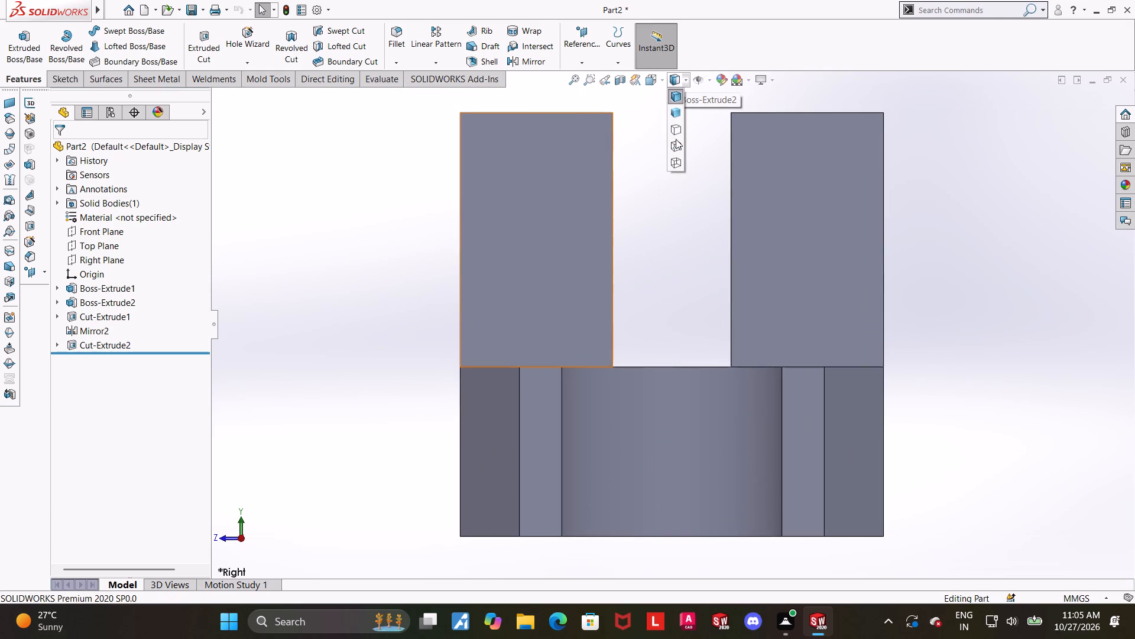
click(676, 129)
click(688, 76)
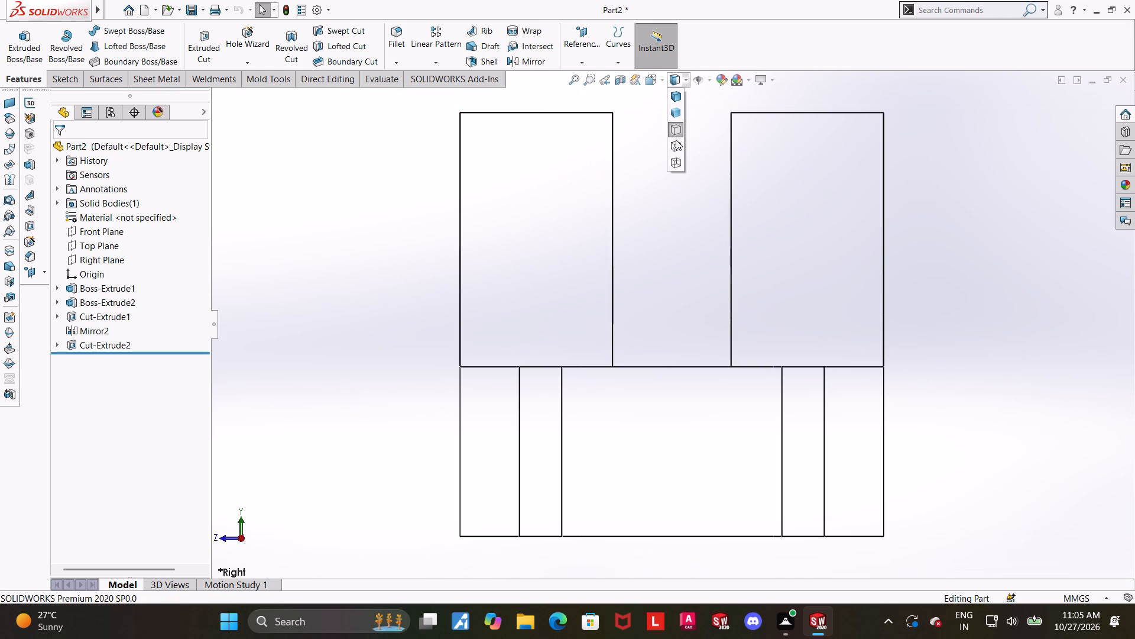
click(676, 140)
click(973, 221)
Examine the hidden edges of the slots and the underside channel in the Right and Front views.
scroll(955, 245, up, 1)
scroll(775, 373, down, 1)
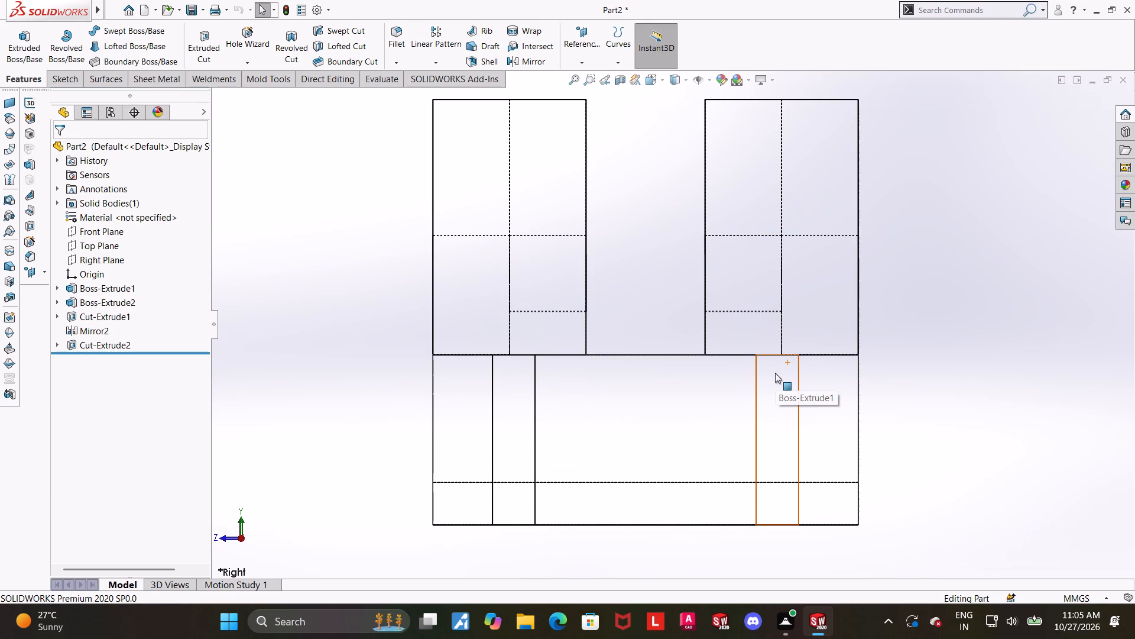
scroll(757, 395, up, 2)
scroll(744, 401, down, 1)
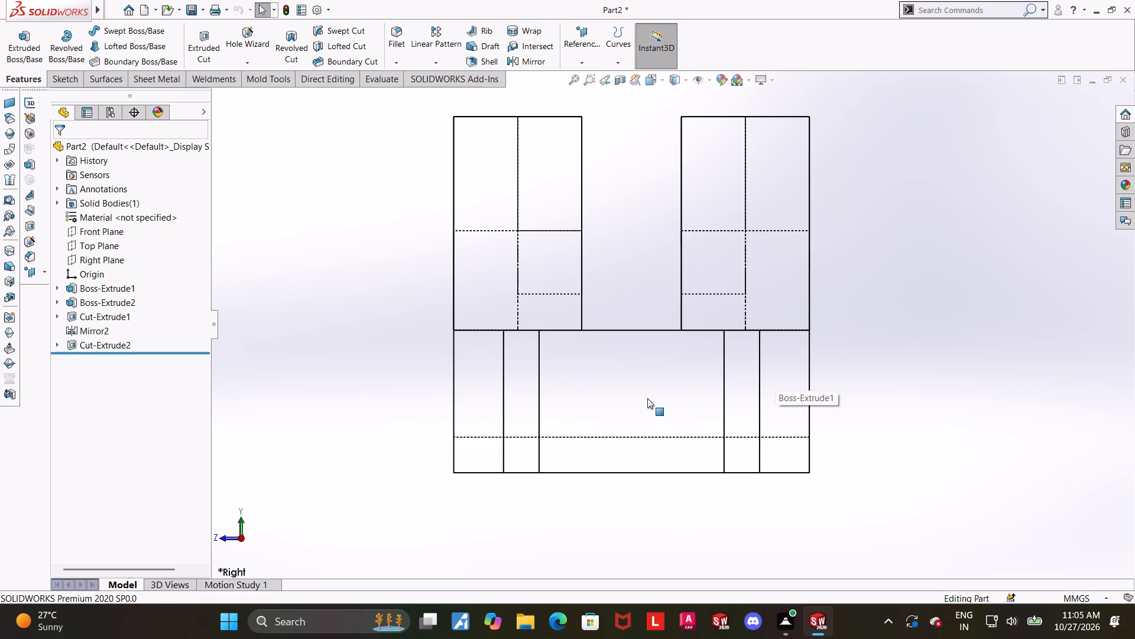
middle_drag(657, 376, 693, 368)
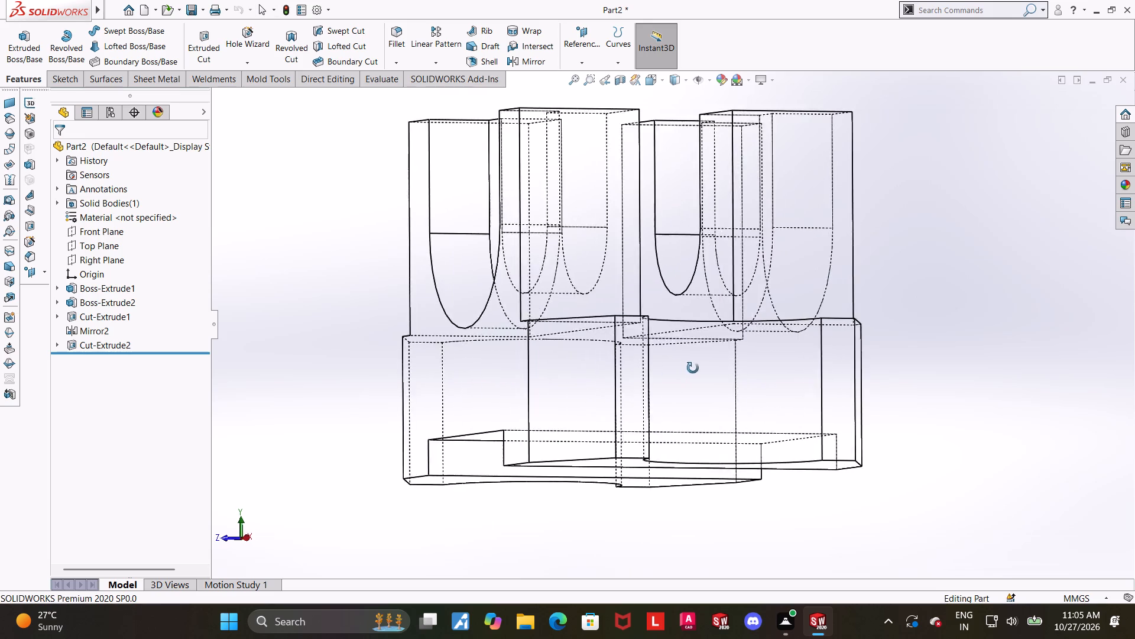
middle_drag(693, 368, 769, 372)
click(651, 85)
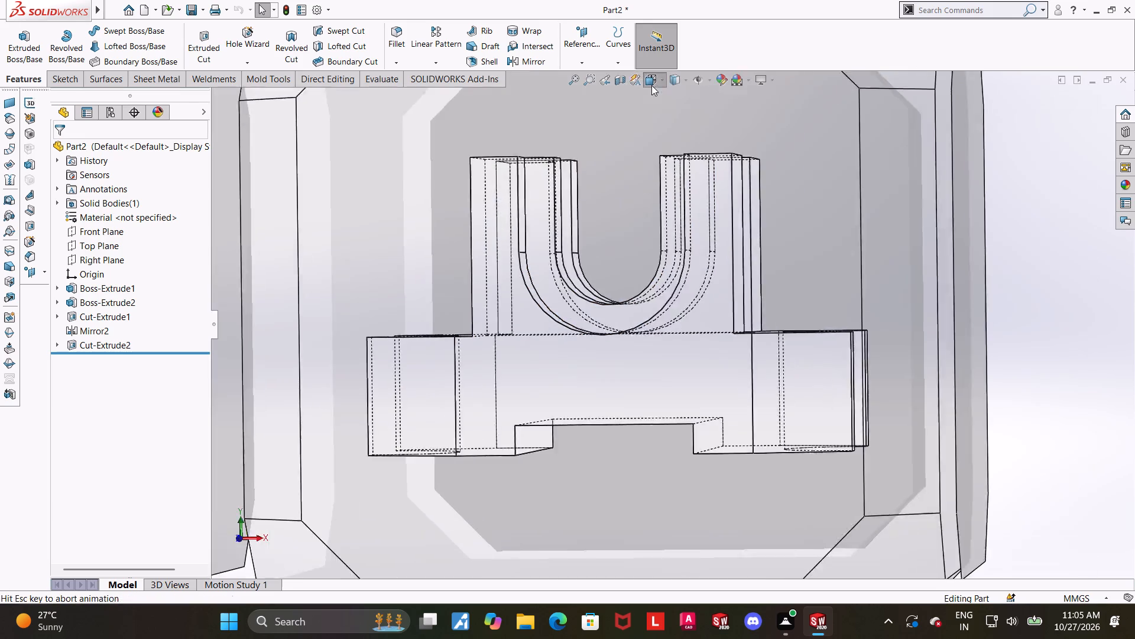
click(469, 422)
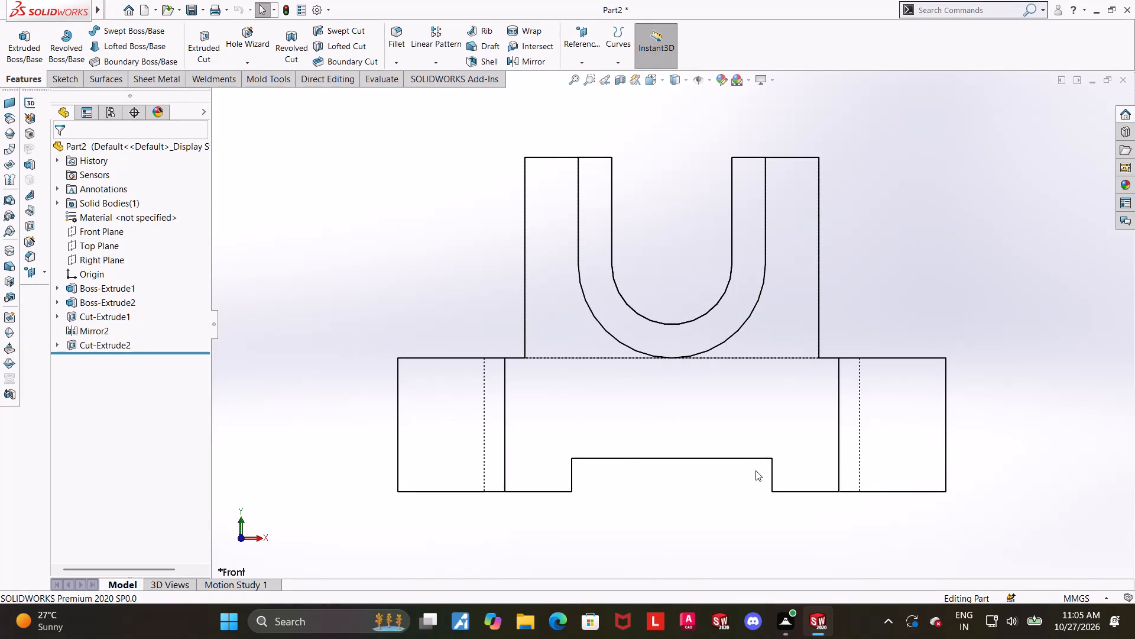
scroll(754, 471, up, 1)
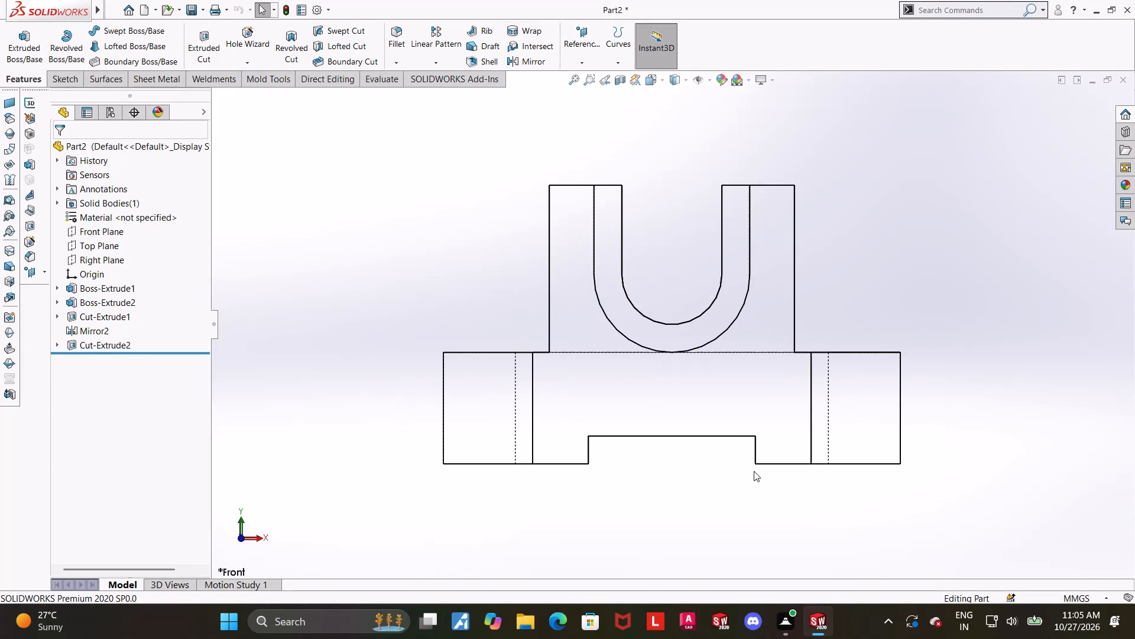
scroll(754, 471, down, 1)
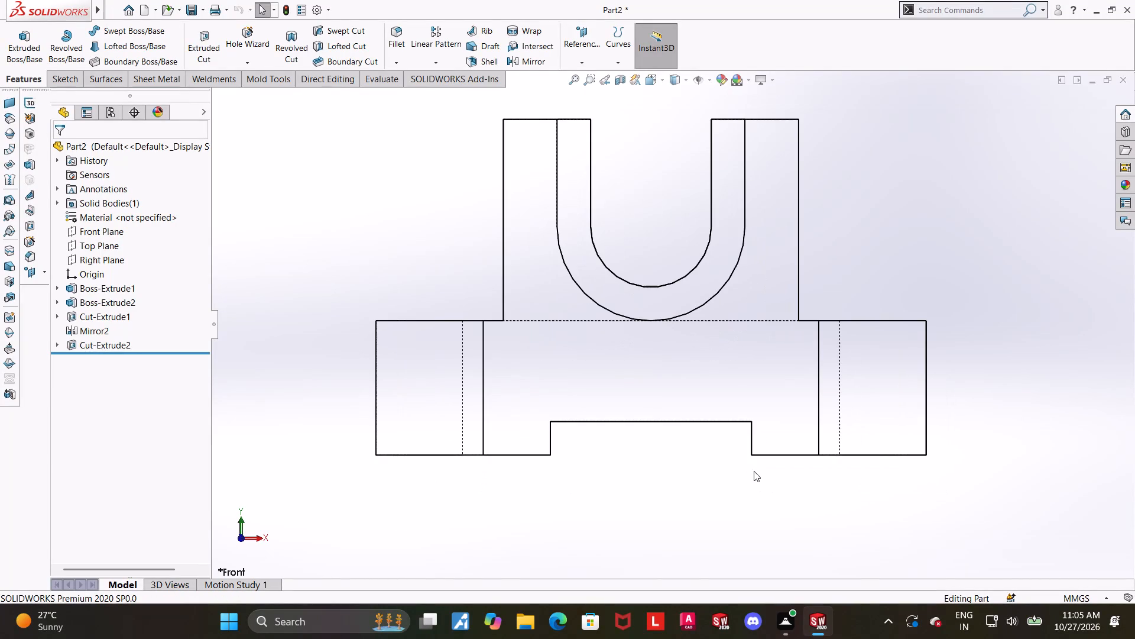
Examine the hidden edges of the uprights, slots and underside channel from several angles above the part.
middle_drag(745, 308, 751, 408)
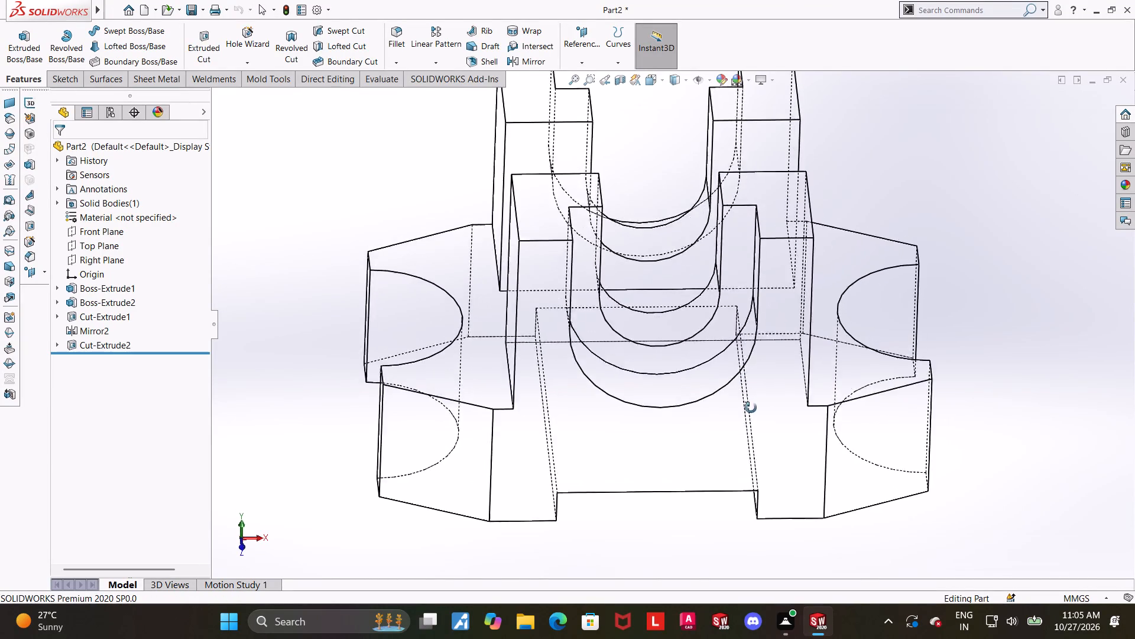
middle_drag(751, 408, 743, 514)
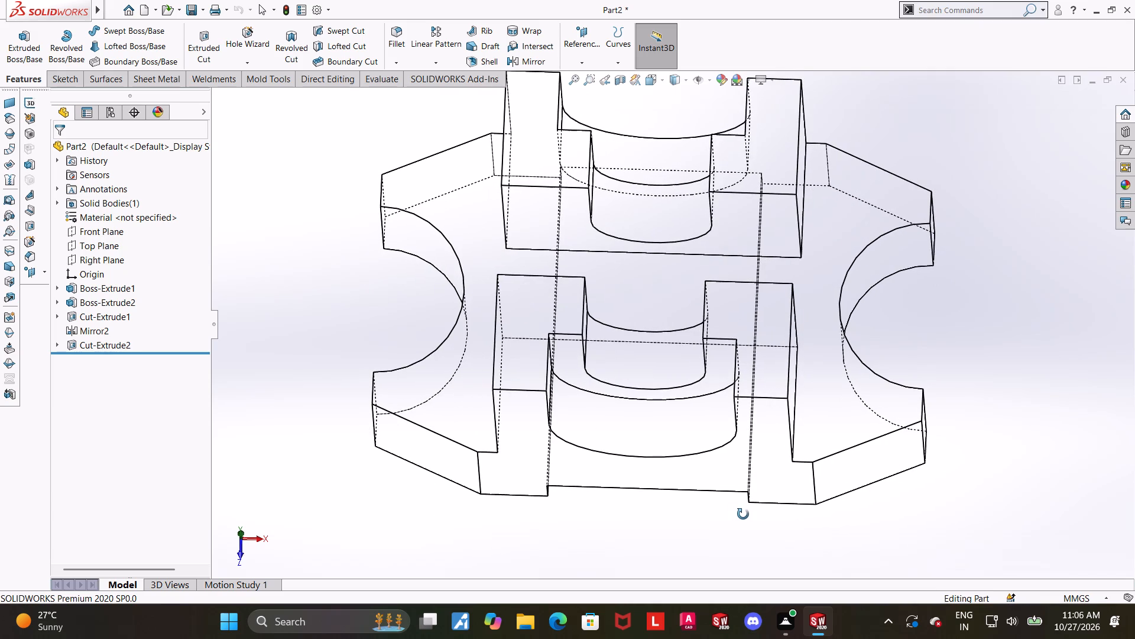
middle_drag(743, 514, 744, 518)
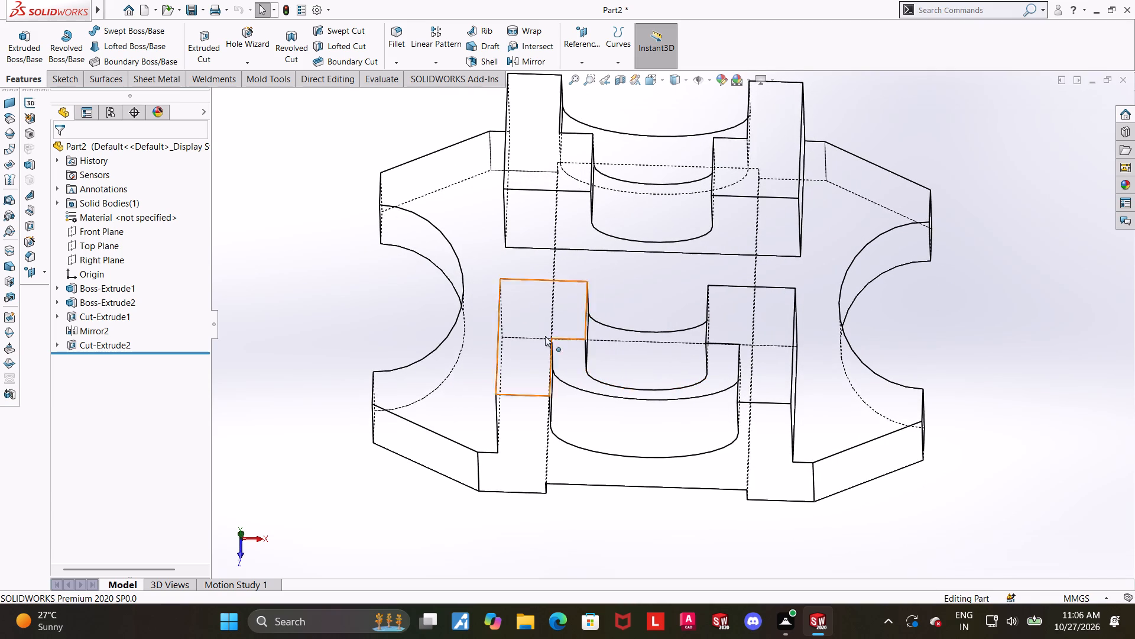
scroll(507, 333, up, 1)
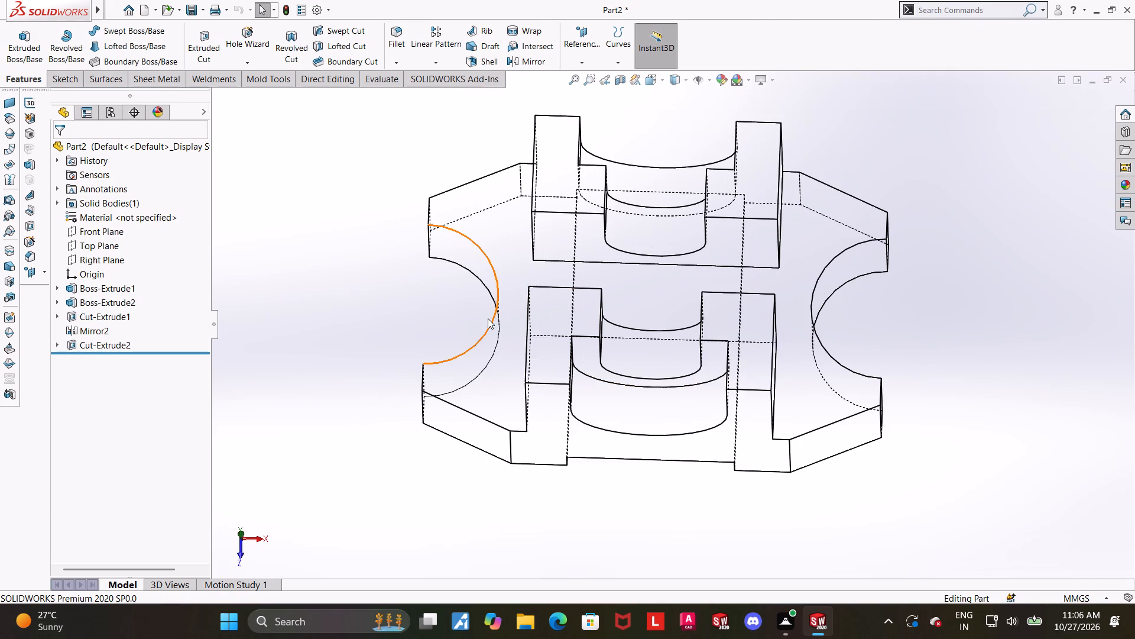
click(428, 267)
middle_drag(777, 291, 790, 416)
middle_drag(722, 347, 722, 302)
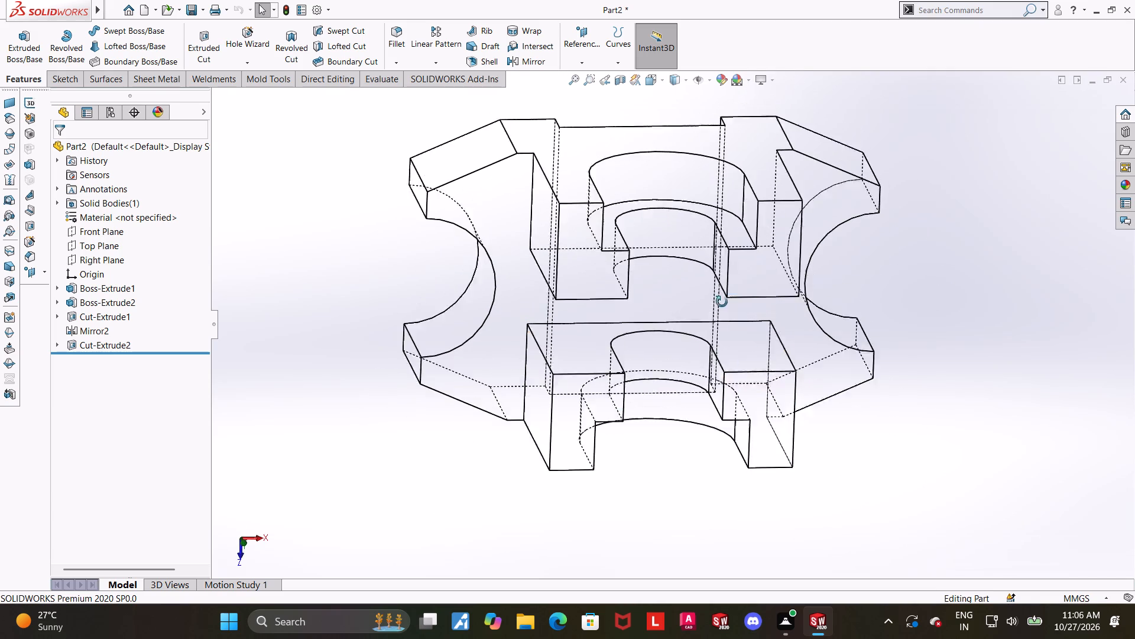
middle_drag(722, 302, 721, 294)
Set the model's display style to Shaded With Edges.
click(676, 82)
click(676, 98)
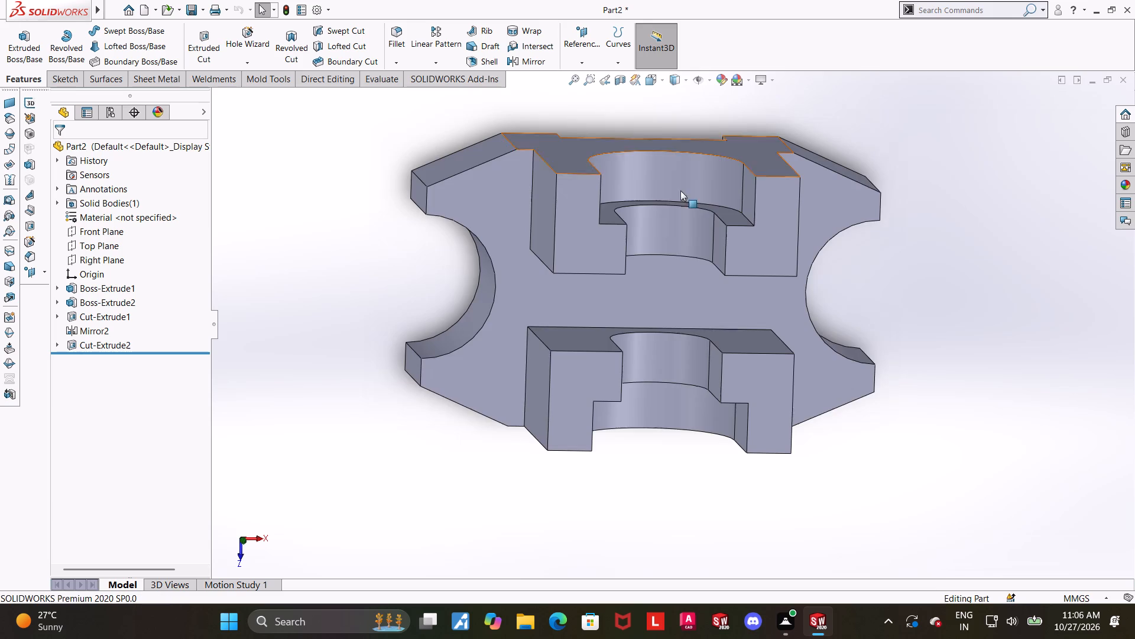
Start a sketch on the plate's top face between the uprights and orient the view normal to it.
click(668, 276)
click(723, 238)
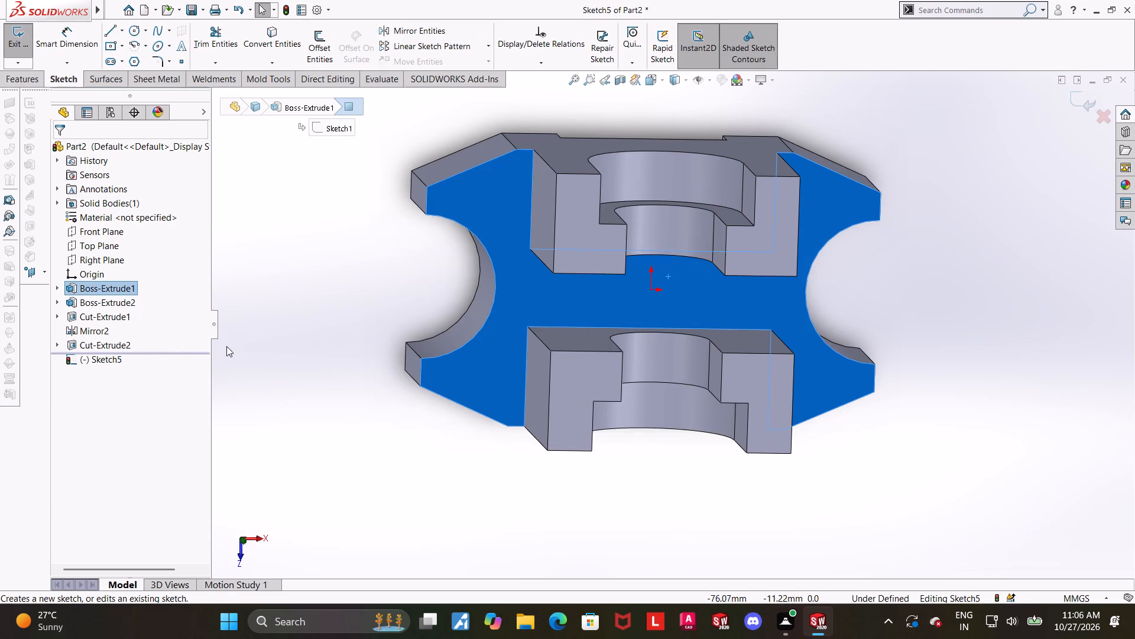
click(125, 363)
click(92, 361)
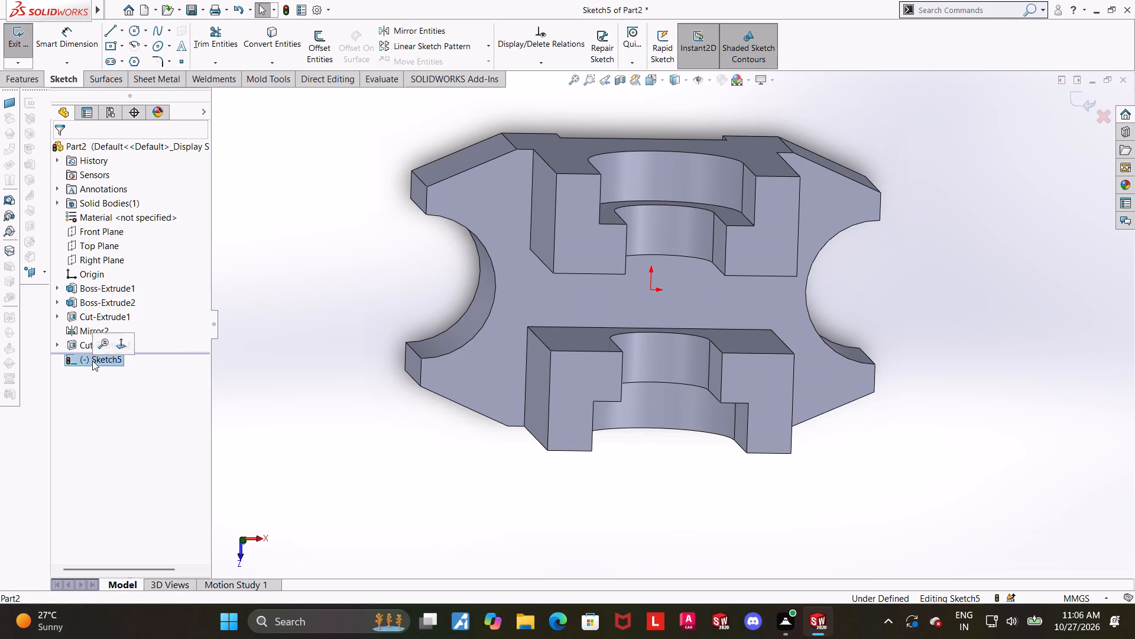
click(119, 347)
click(343, 351)
click(108, 351)
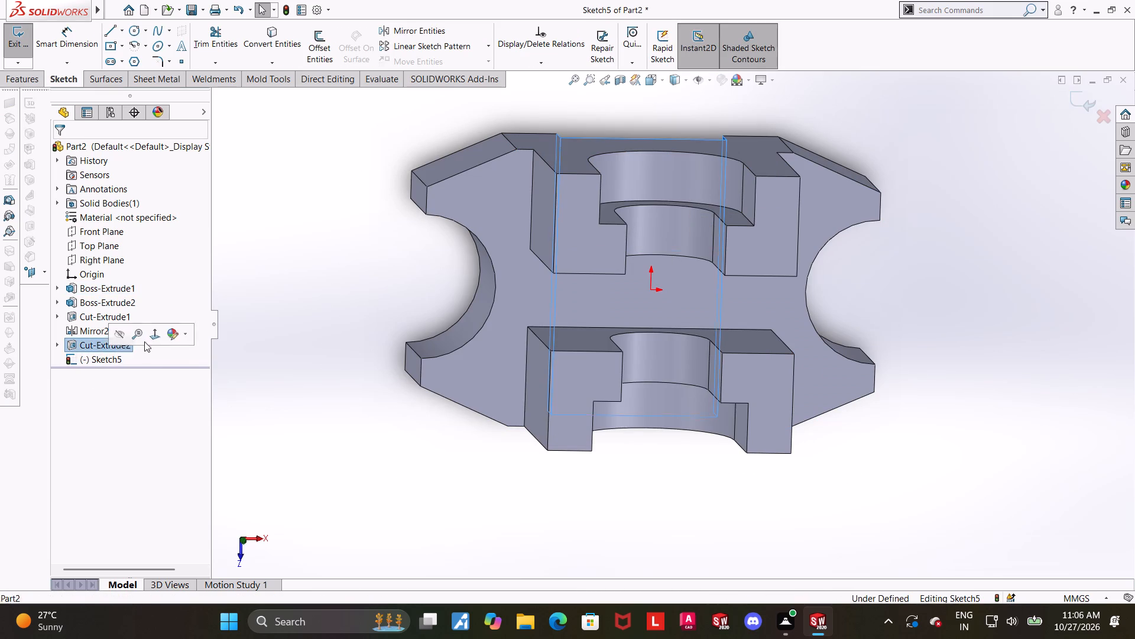
click(102, 356)
click(135, 339)
scroll(619, 391, up, 1)
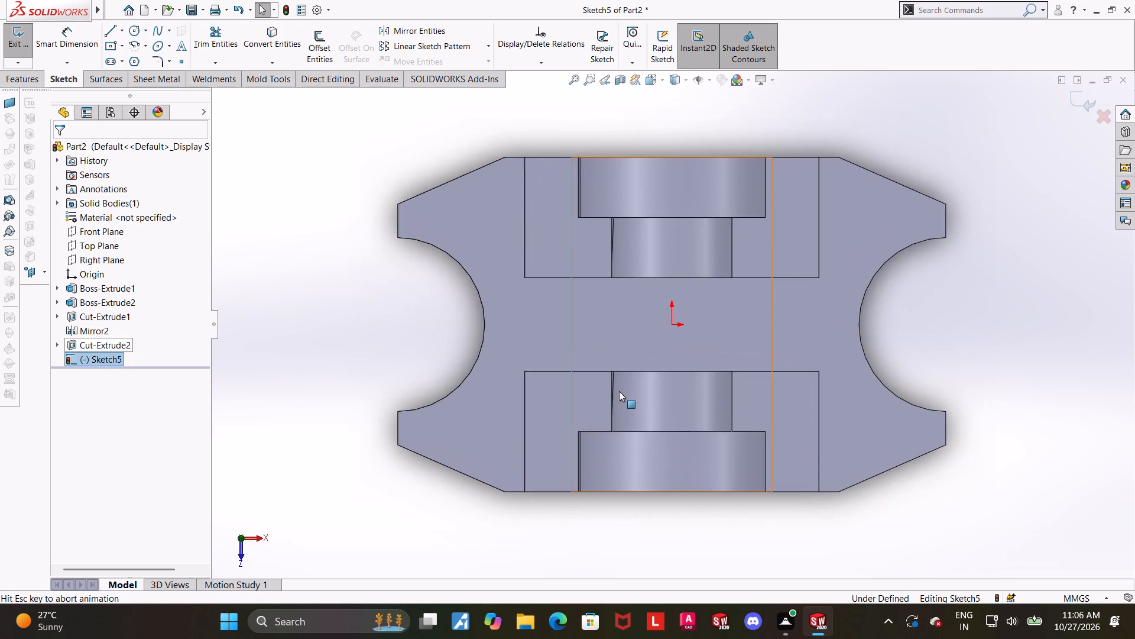
scroll(745, 404, up, 1)
scroll(884, 347, down, 1)
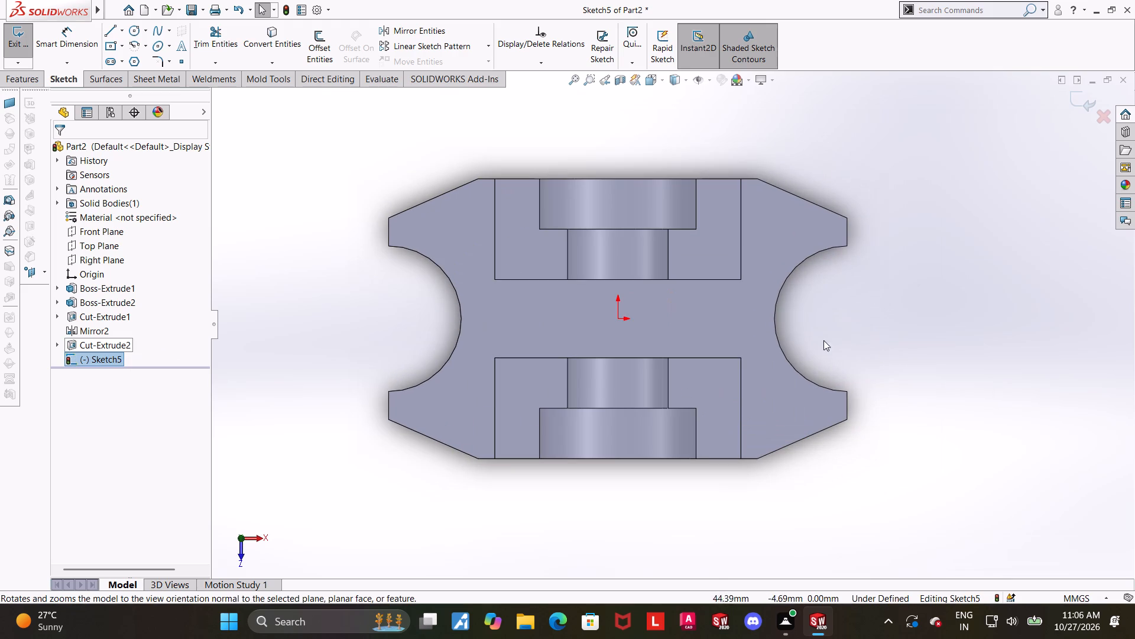
Sketch a center rectangle about 26 mm by 14 mm on the origin, filling the gap between the two uprights.
click(110, 44)
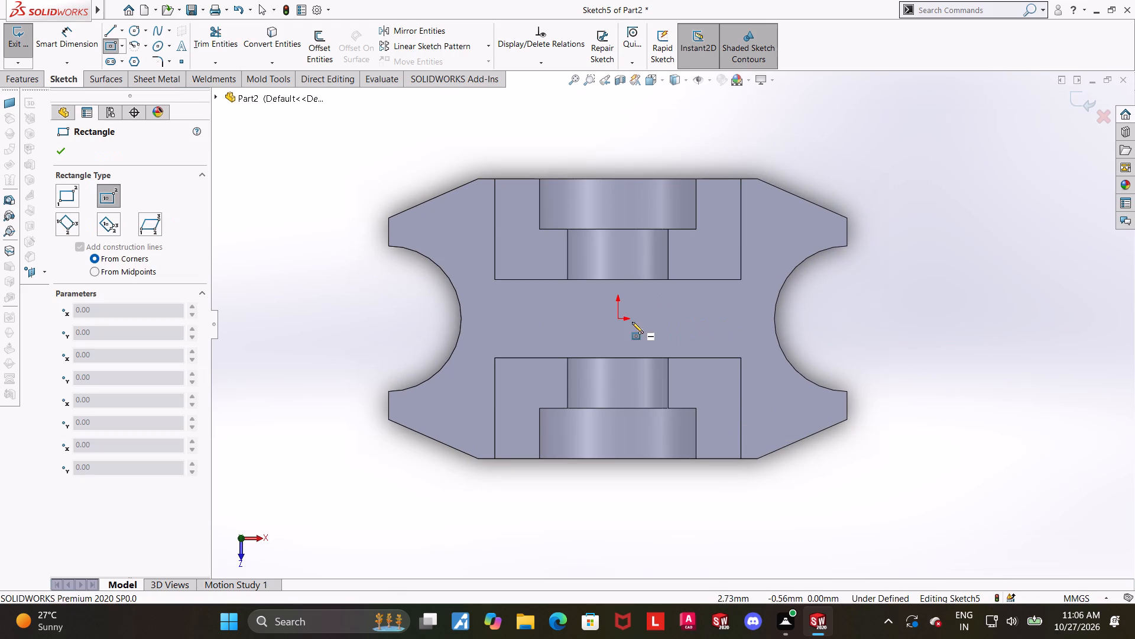
click(619, 316)
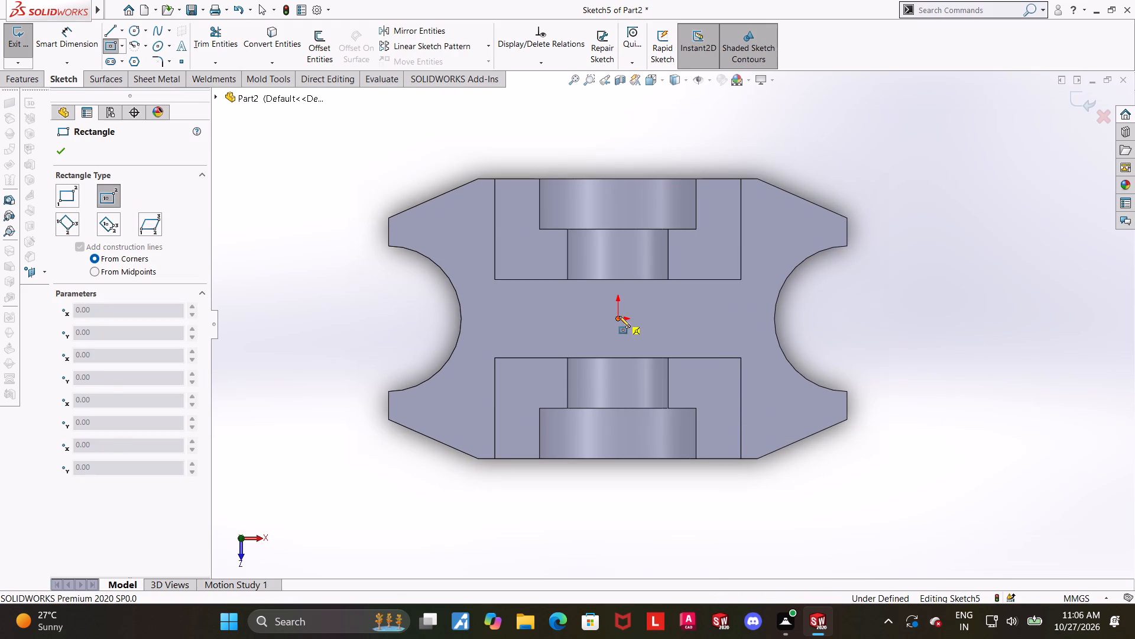
click(689, 279)
key(Escape)
key(Escape)
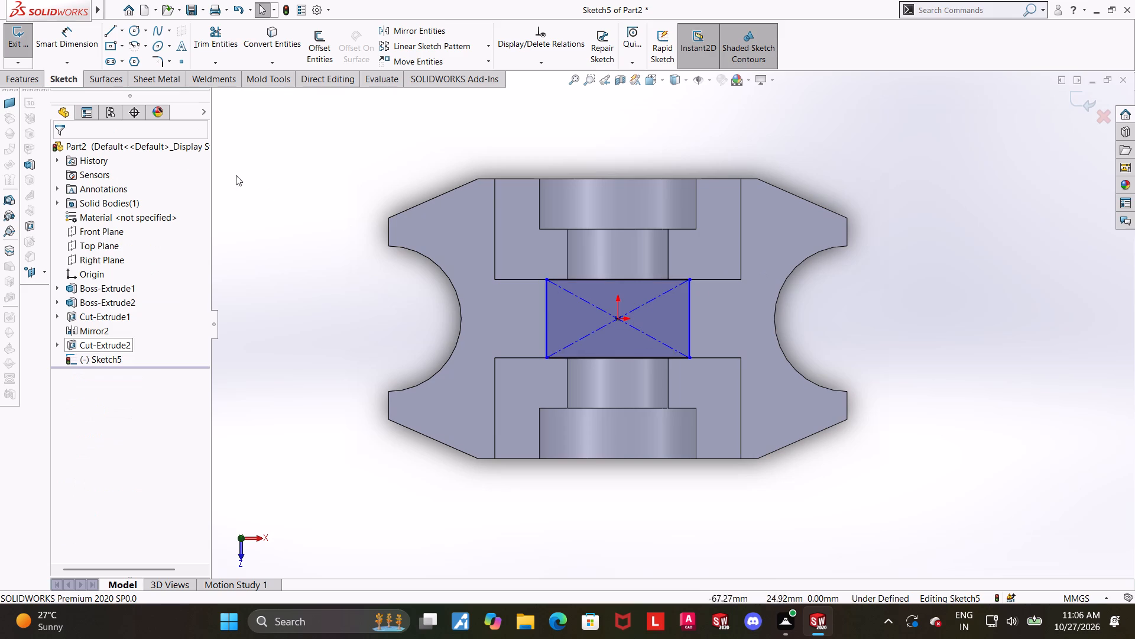
Dimension the rectangle's short side at 14 mm.
click(60, 29)
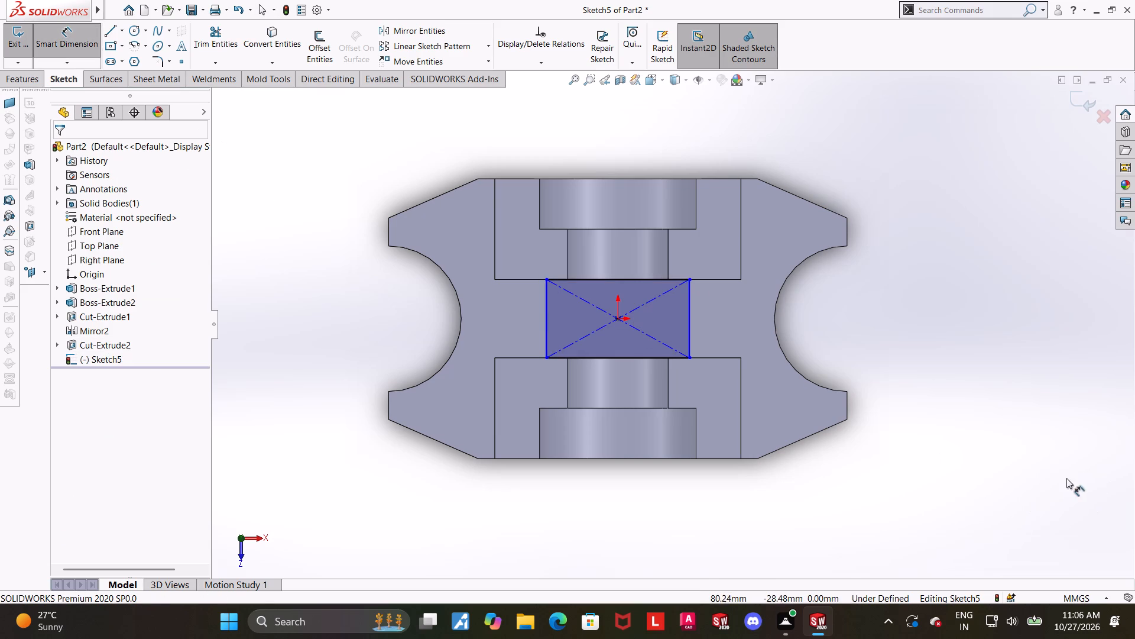
click(689, 316)
click(715, 320)
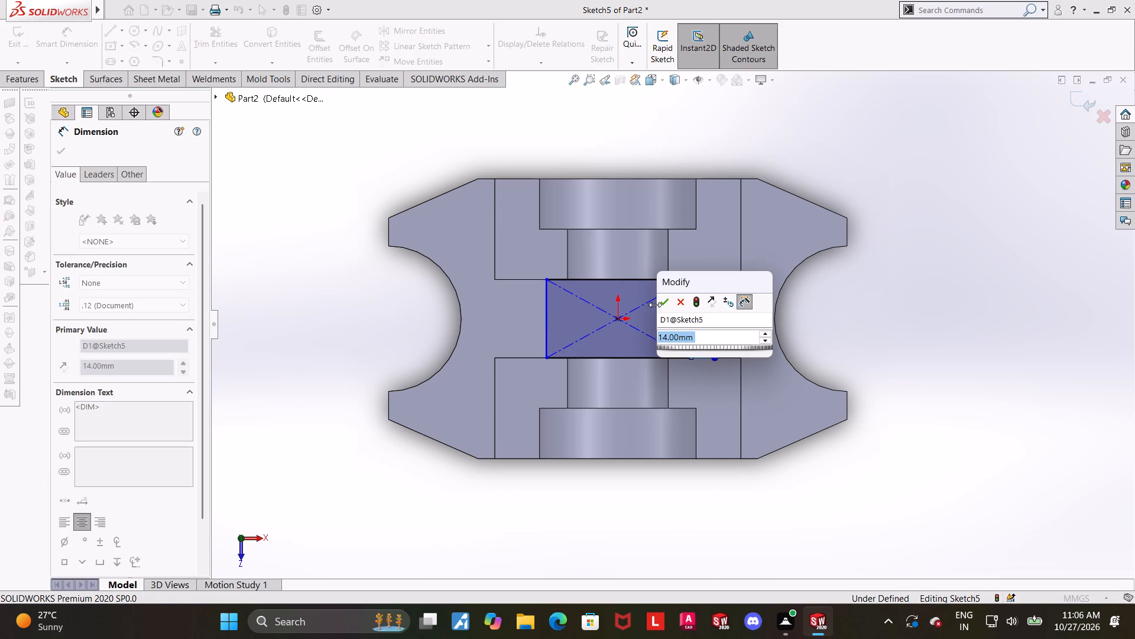
click(663, 298)
key(Escape)
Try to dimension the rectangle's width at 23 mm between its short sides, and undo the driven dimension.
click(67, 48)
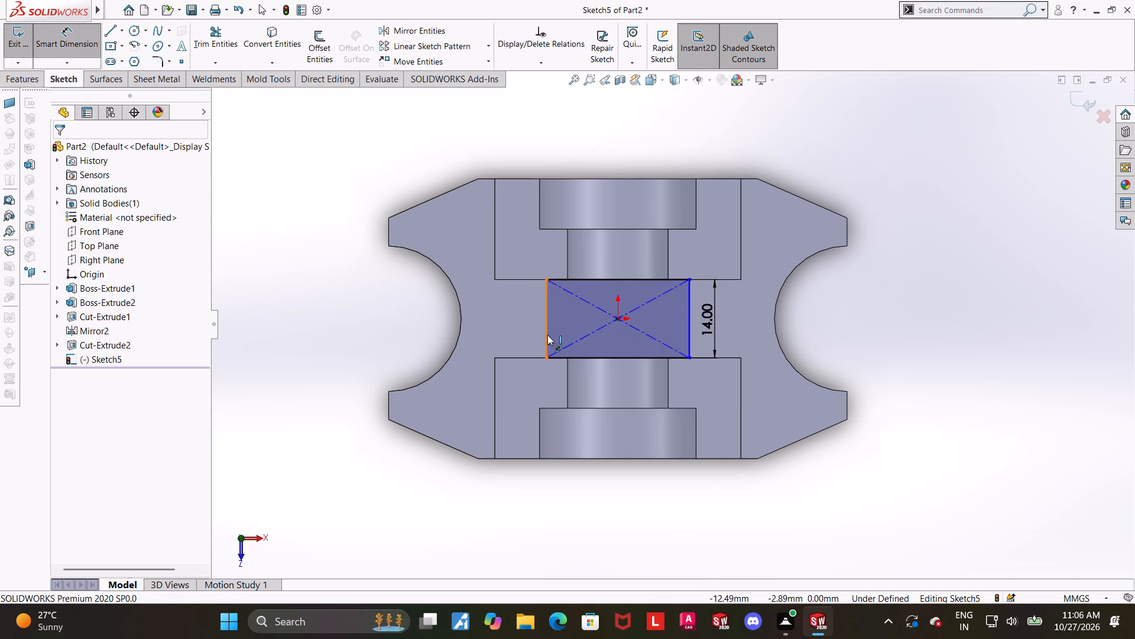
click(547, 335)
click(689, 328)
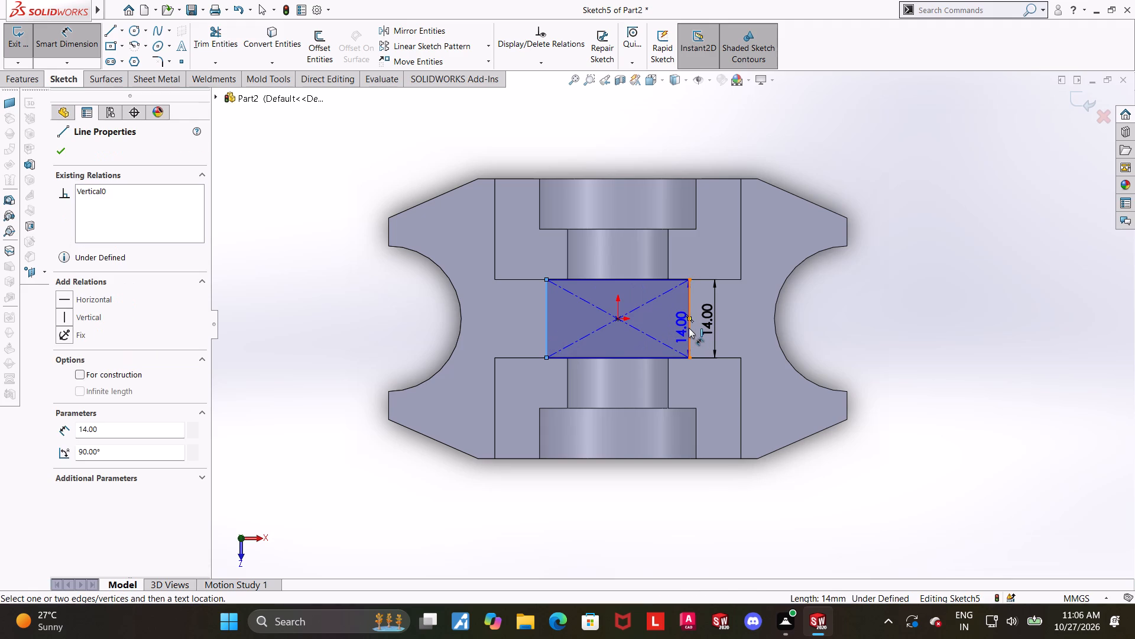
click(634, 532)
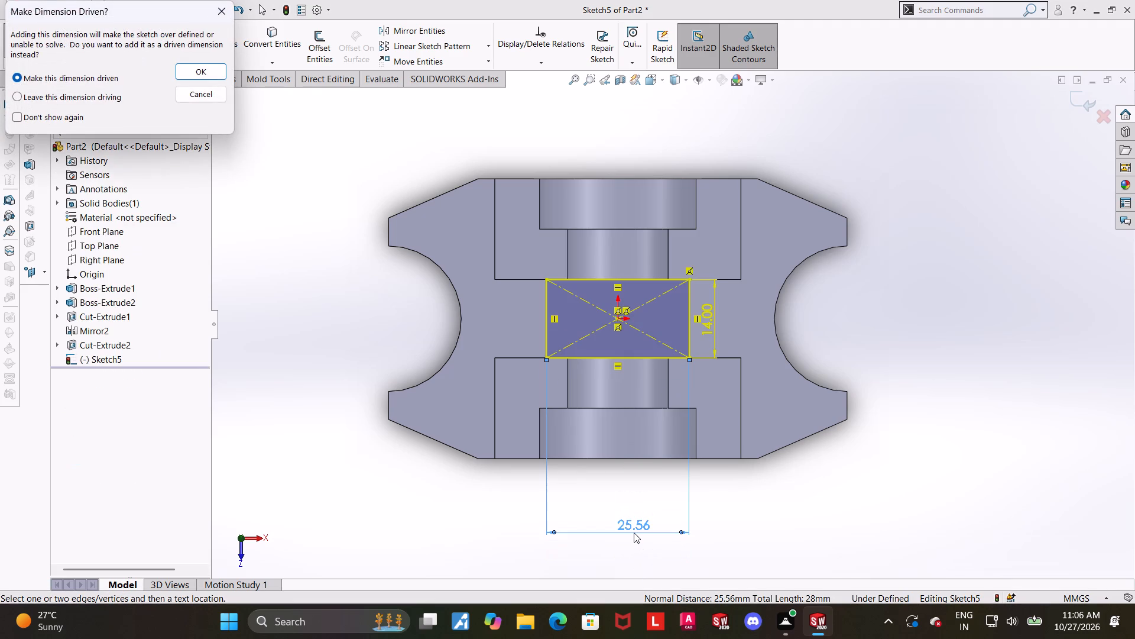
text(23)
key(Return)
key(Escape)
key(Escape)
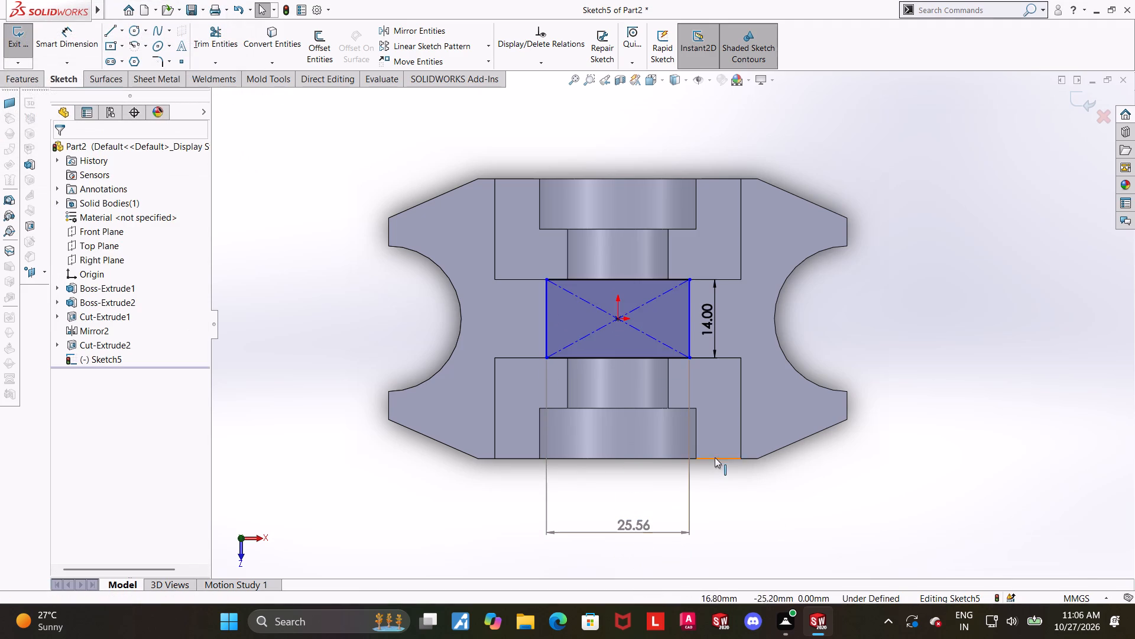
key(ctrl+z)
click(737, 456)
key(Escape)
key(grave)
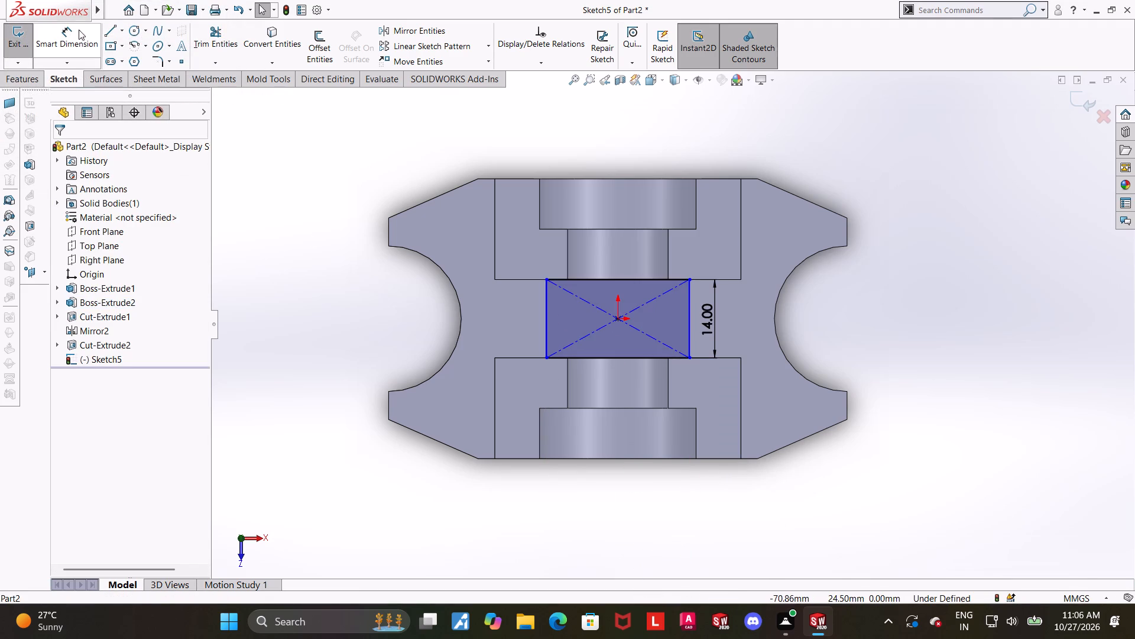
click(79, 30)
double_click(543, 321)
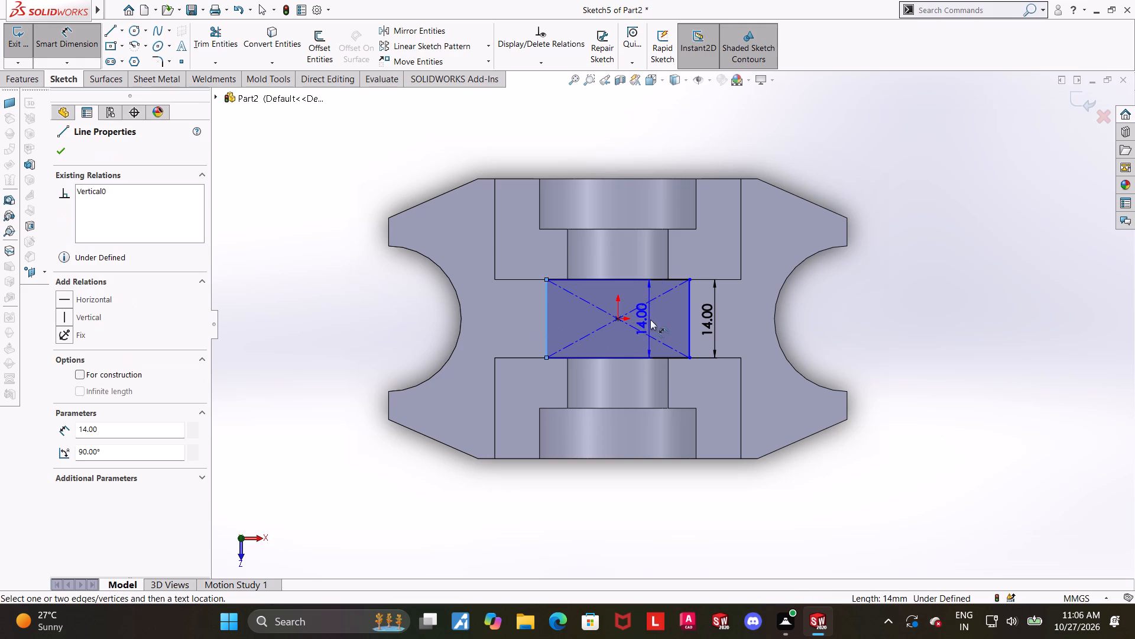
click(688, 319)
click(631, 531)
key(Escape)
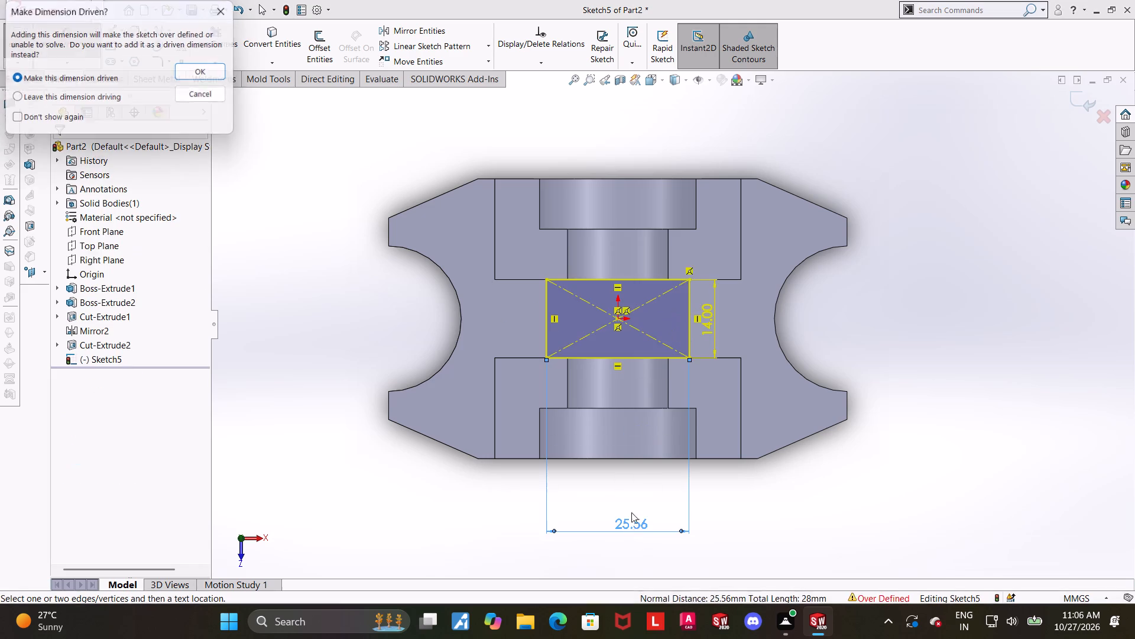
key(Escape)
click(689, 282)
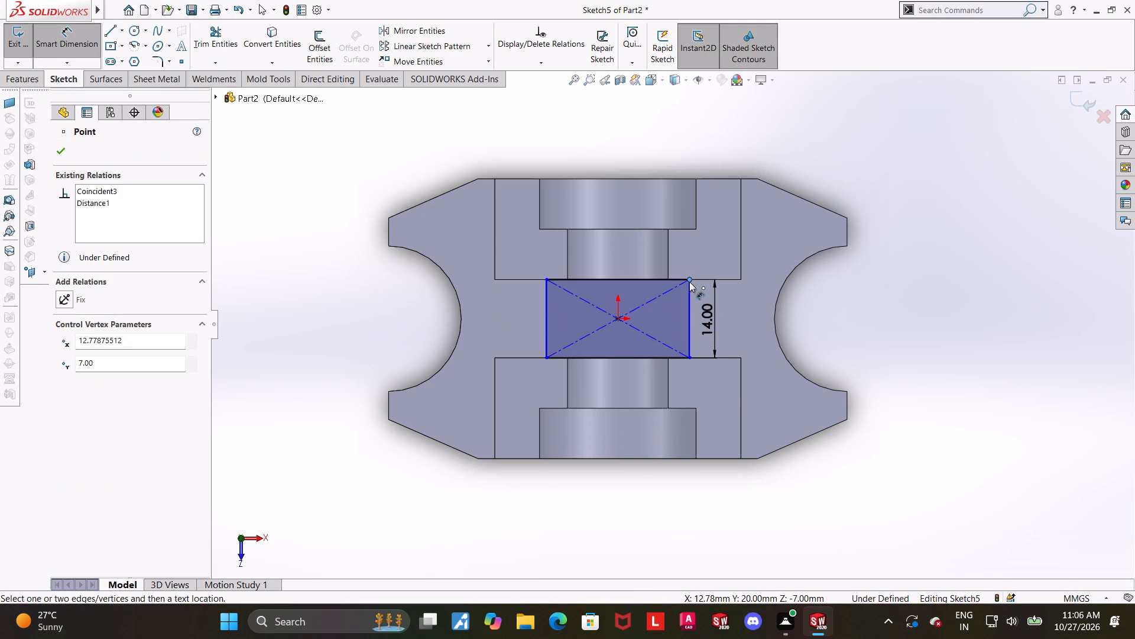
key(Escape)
Delete the coincident relation at the rectangle's upper corner and pull its short side inward toward the origin.
drag(690, 296, 652, 299)
key(Escape)
key(Escape)
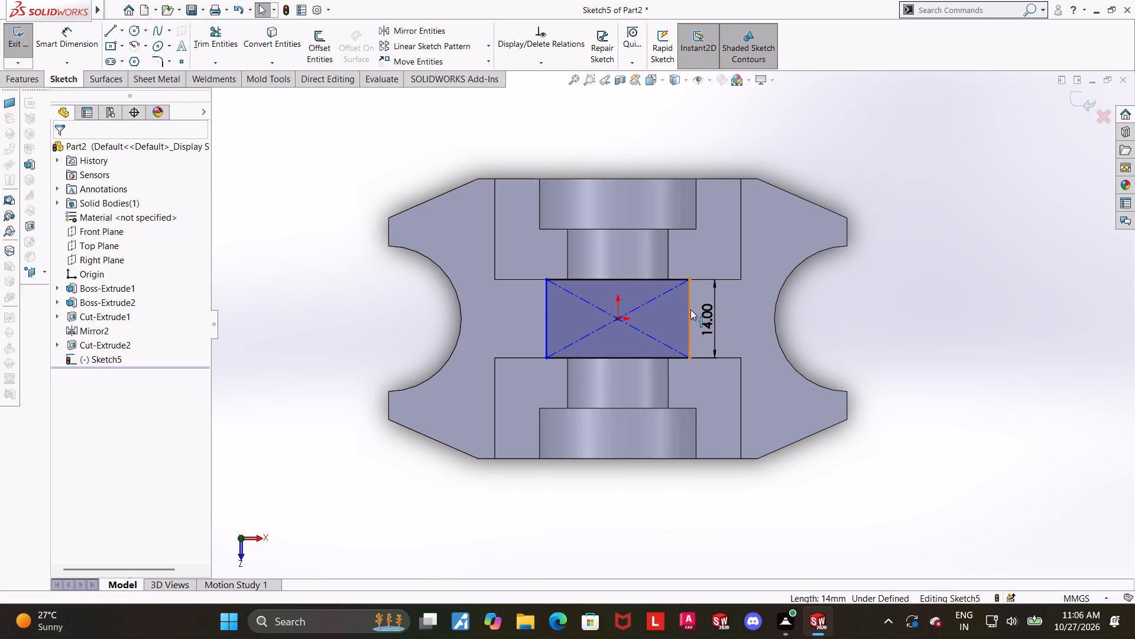
key(Escape)
drag(689, 309, 667, 312)
right_click(689, 270)
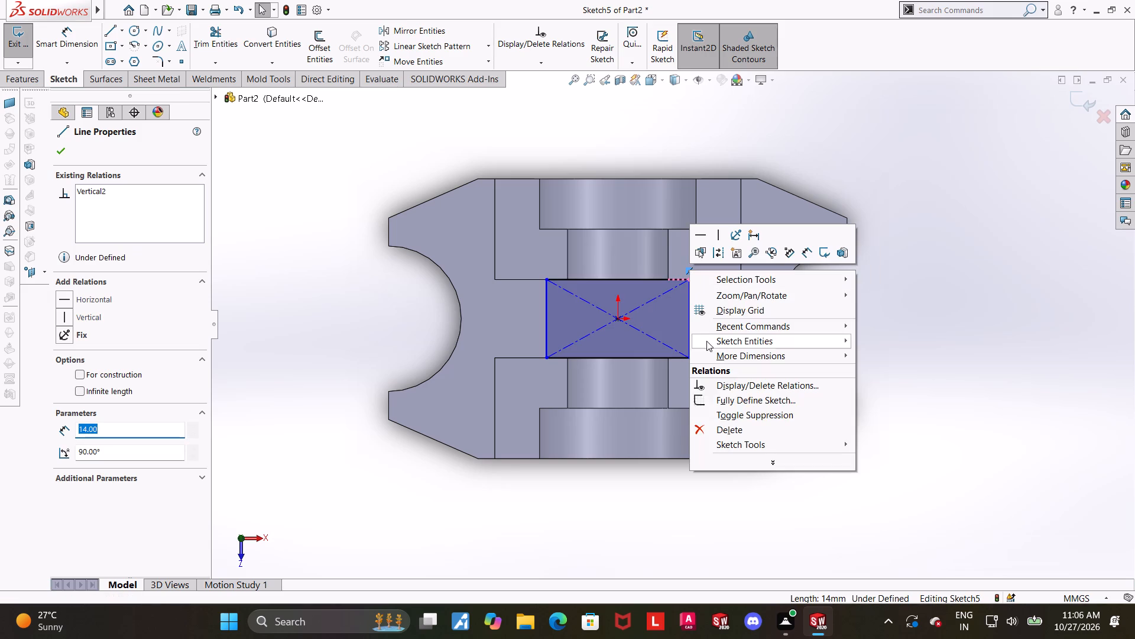
click(709, 424)
drag(686, 310, 666, 310)
key(Escape)
Dimension the distance between the rectangle's two short sides as 23 mm.
click(54, 31)
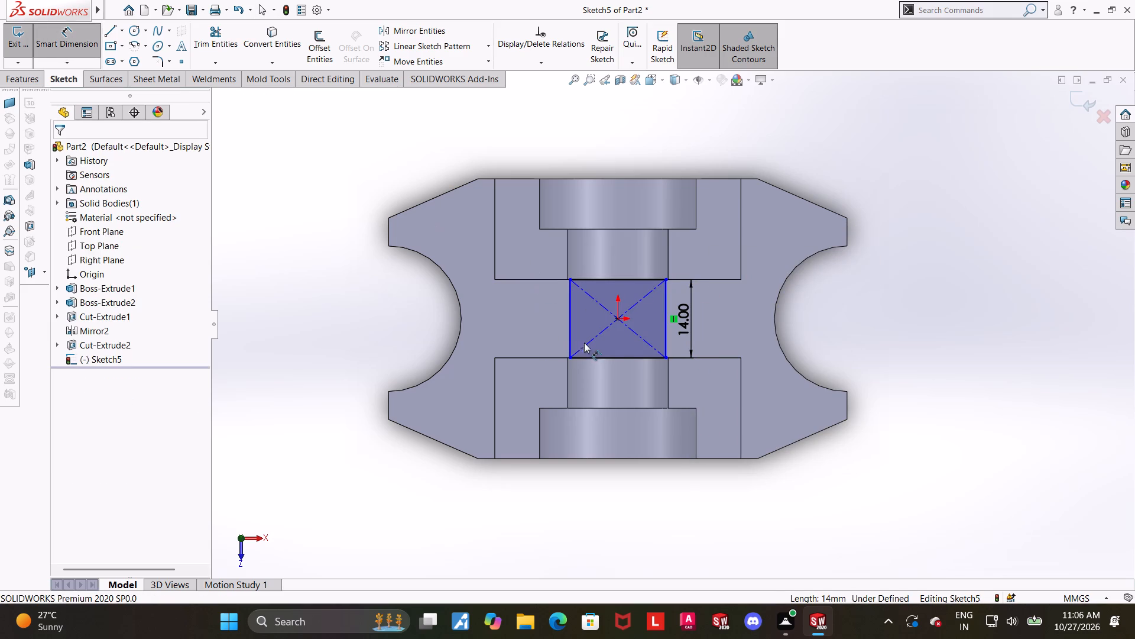
click(566, 331)
click(569, 331)
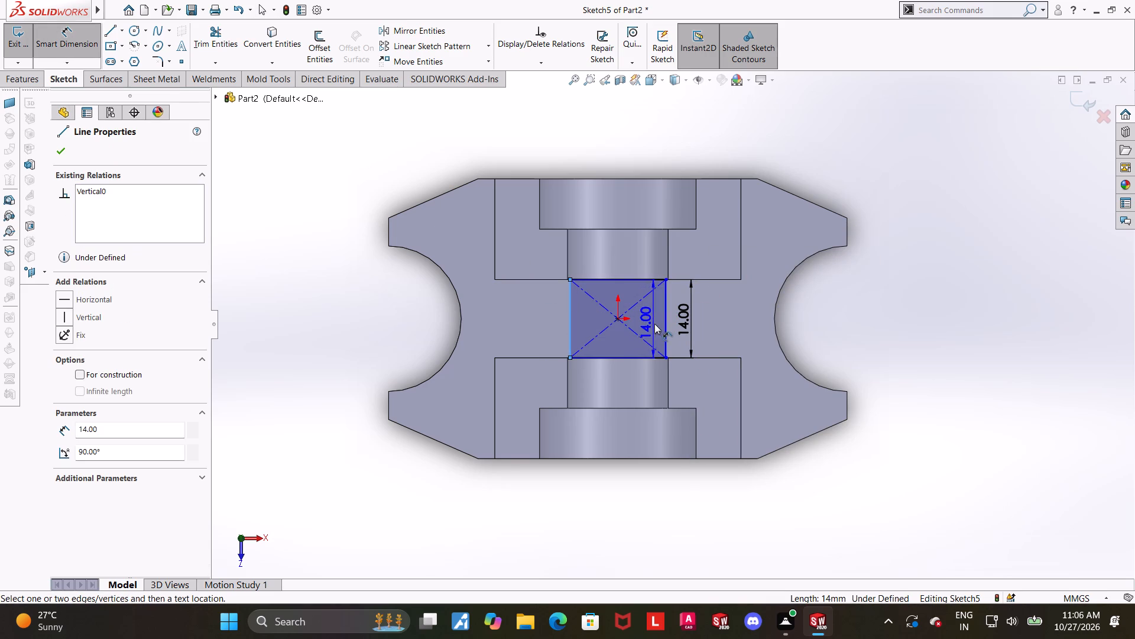
click(663, 331)
click(585, 533)
text(23)
key(Return)
key(Escape)
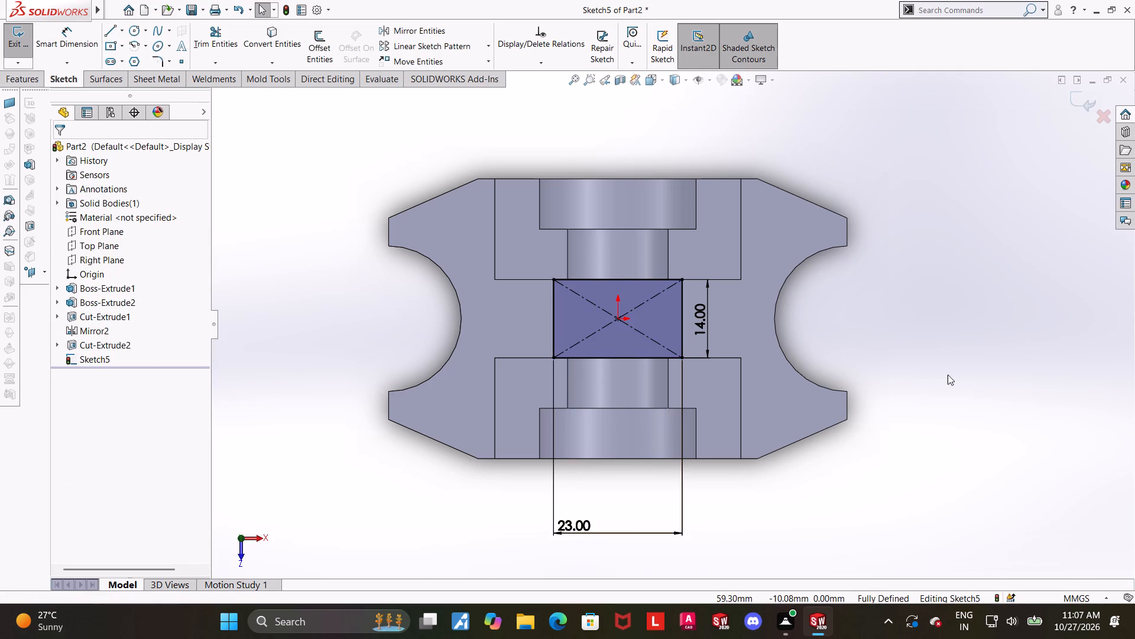
Extrude-cut the 23 mm by 14 mm rectangle Through All to open a window through the plate between the uprights.
click(1071, 101)
click(176, 39)
key(Escape)
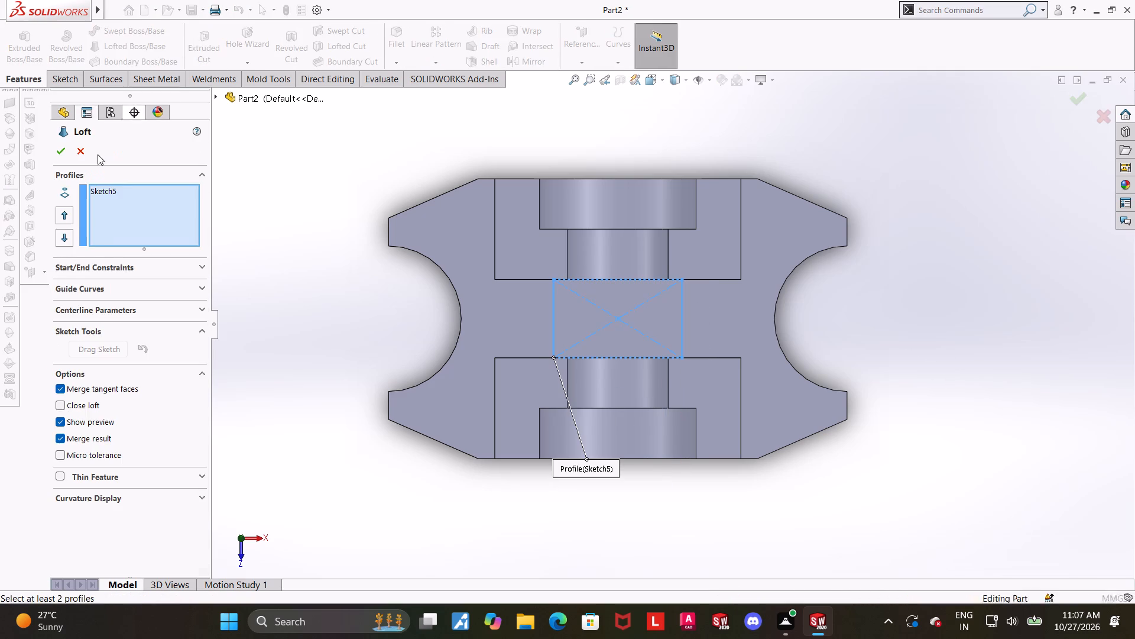
click(207, 41)
middle_drag(313, 275, 306, 179)
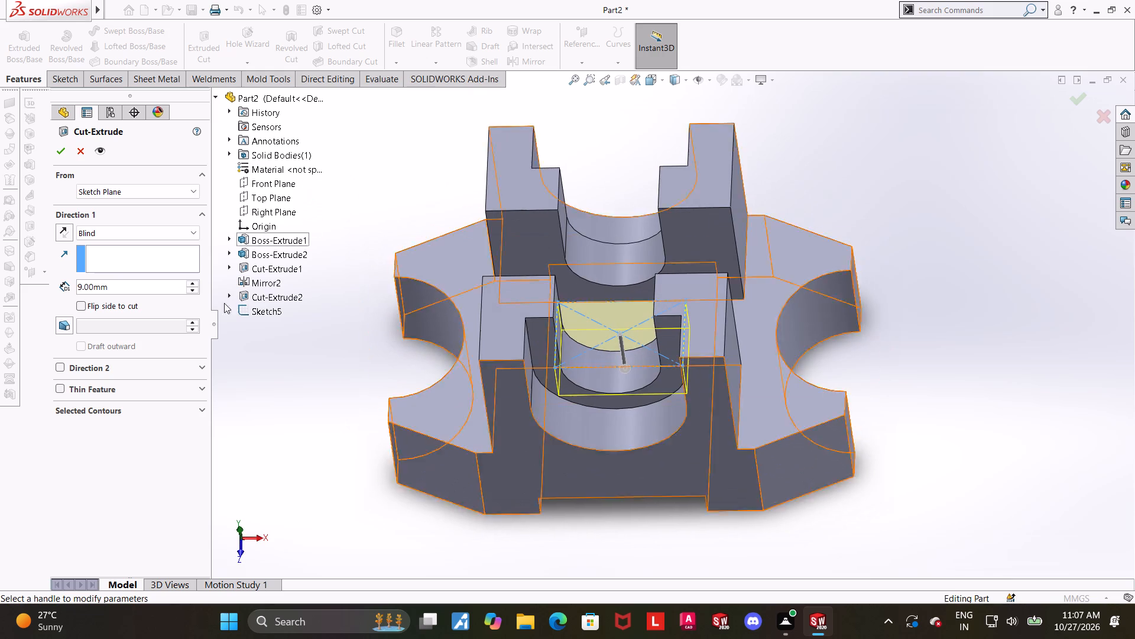
click(122, 231)
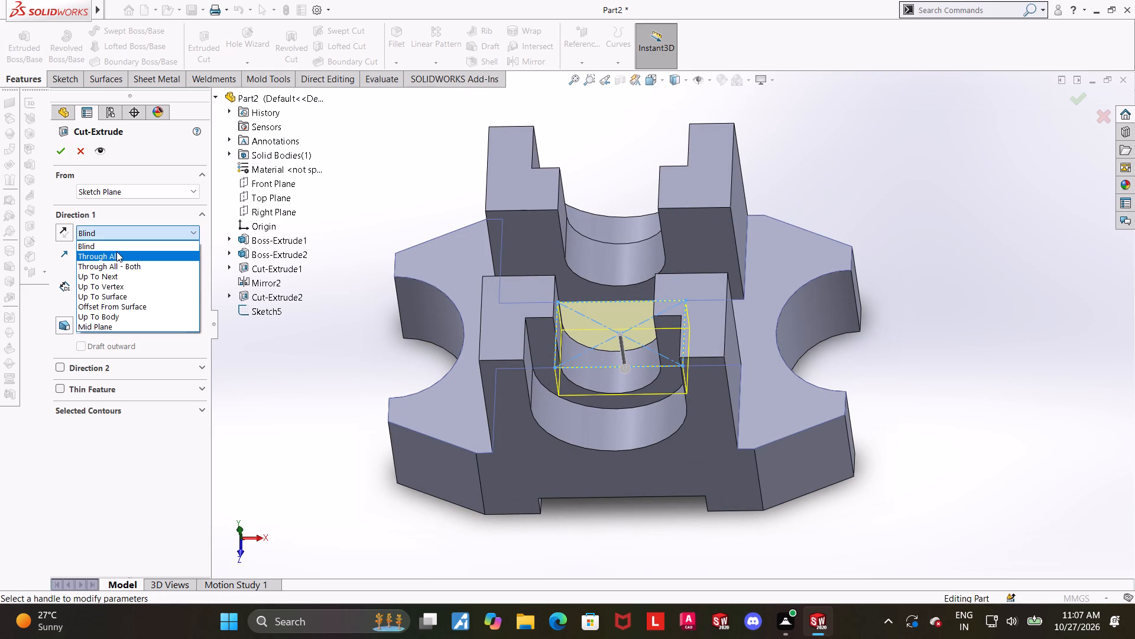
click(116, 251)
click(56, 148)
click(312, 424)
Sketch a corner rectangle on the plate's top face, spanning the gap between the uprights from one inner corner to the diagonally opposite one.
scroll(374, 411, up, 1)
middle_drag(375, 411, 380, 515)
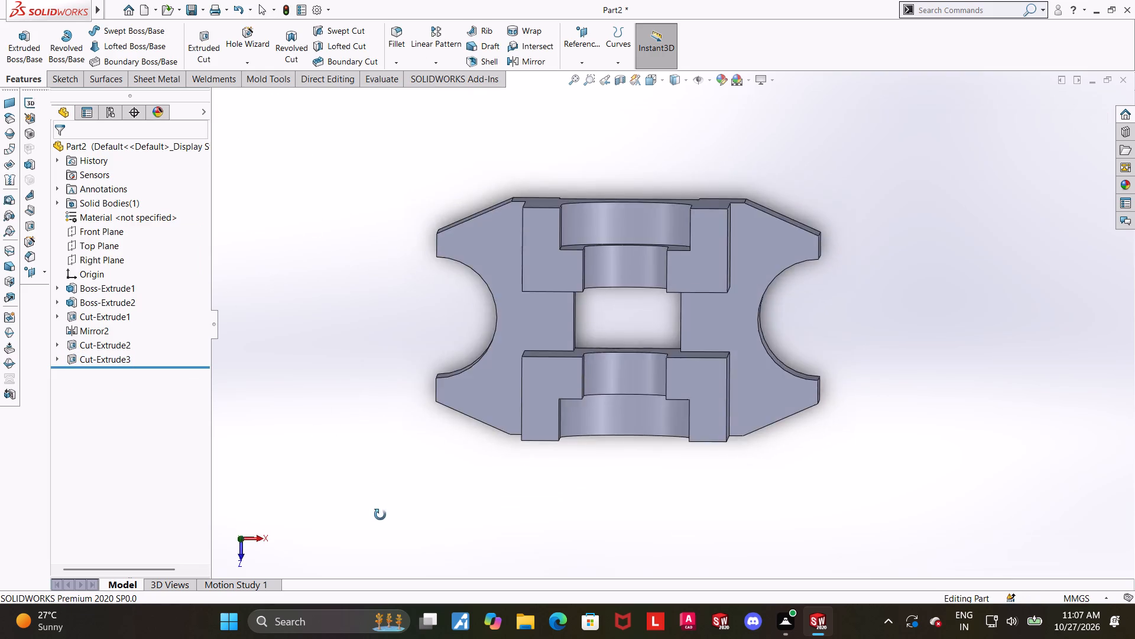
middle_drag(380, 515, 369, 269)
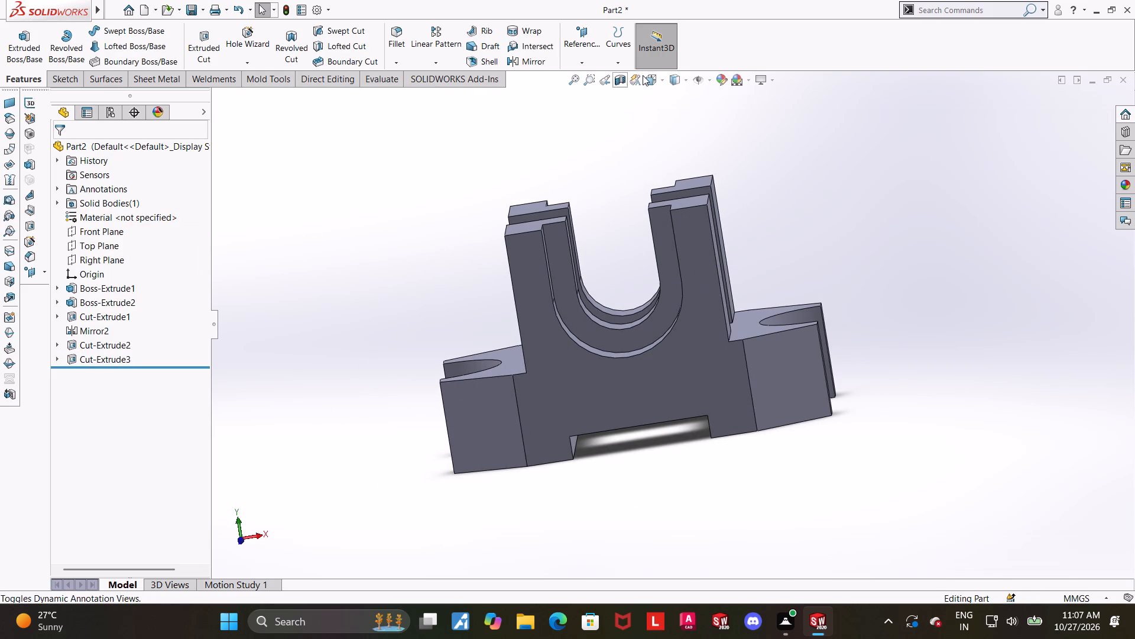
middle_drag(616, 211, 631, 360)
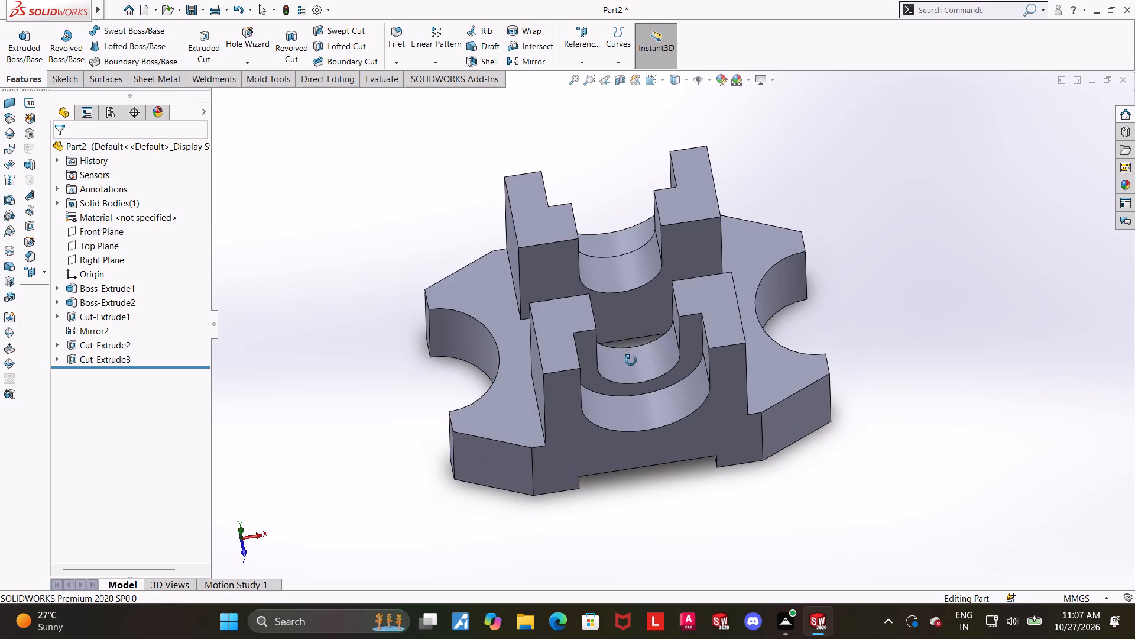
middle_drag(631, 360, 639, 406)
click(563, 309)
click(615, 278)
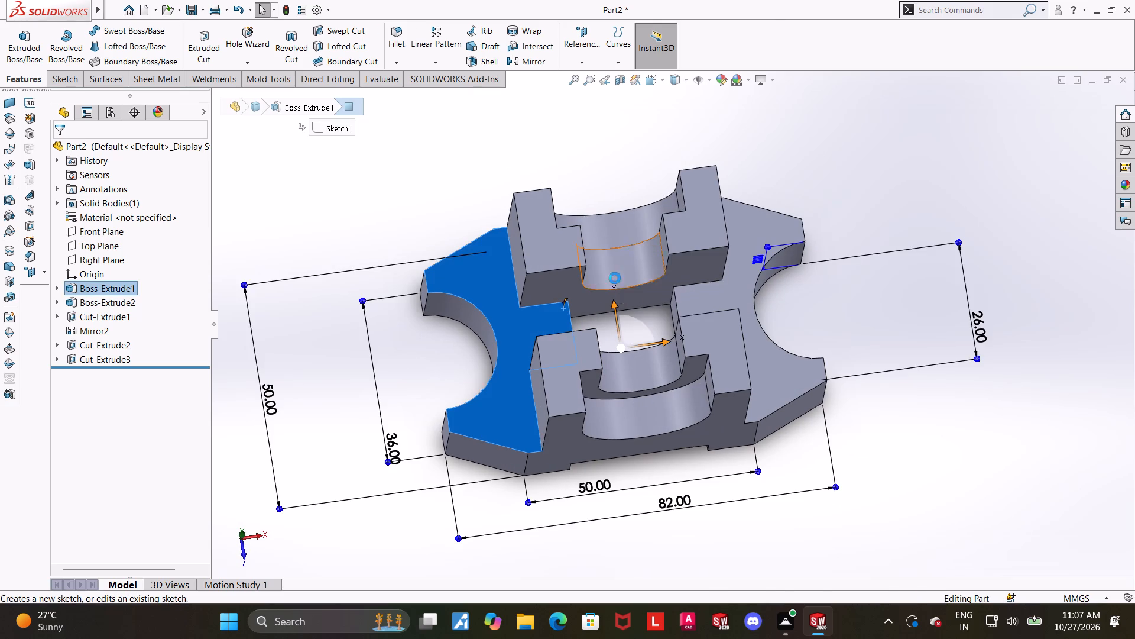
click(82, 375)
click(113, 357)
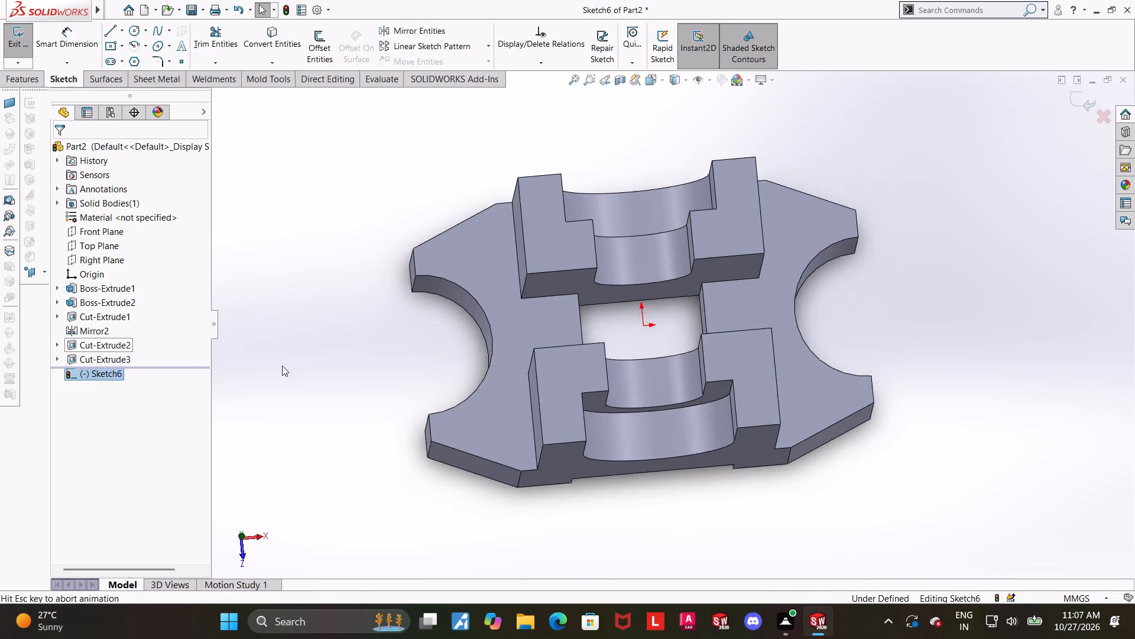
click(124, 44)
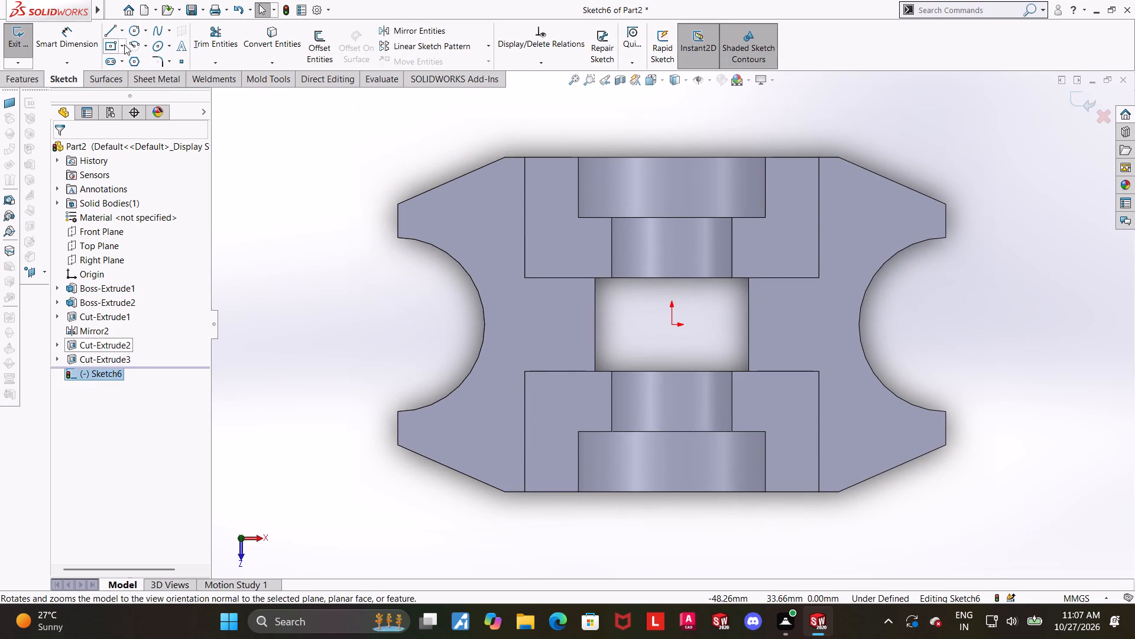
click(126, 57)
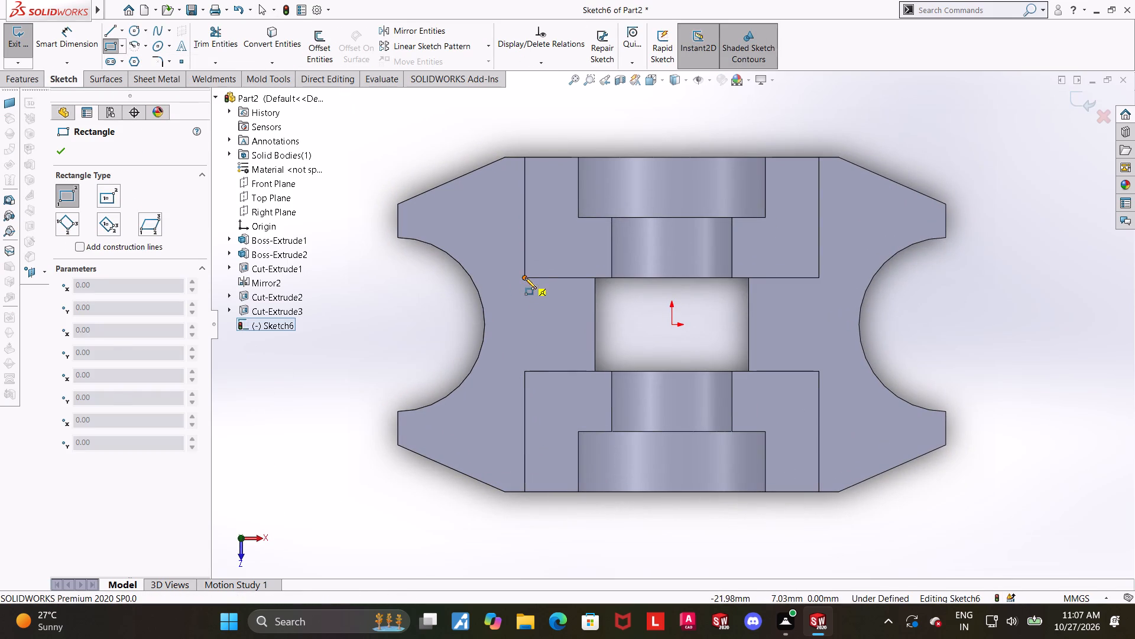
click(525, 277)
click(822, 372)
key(Escape)
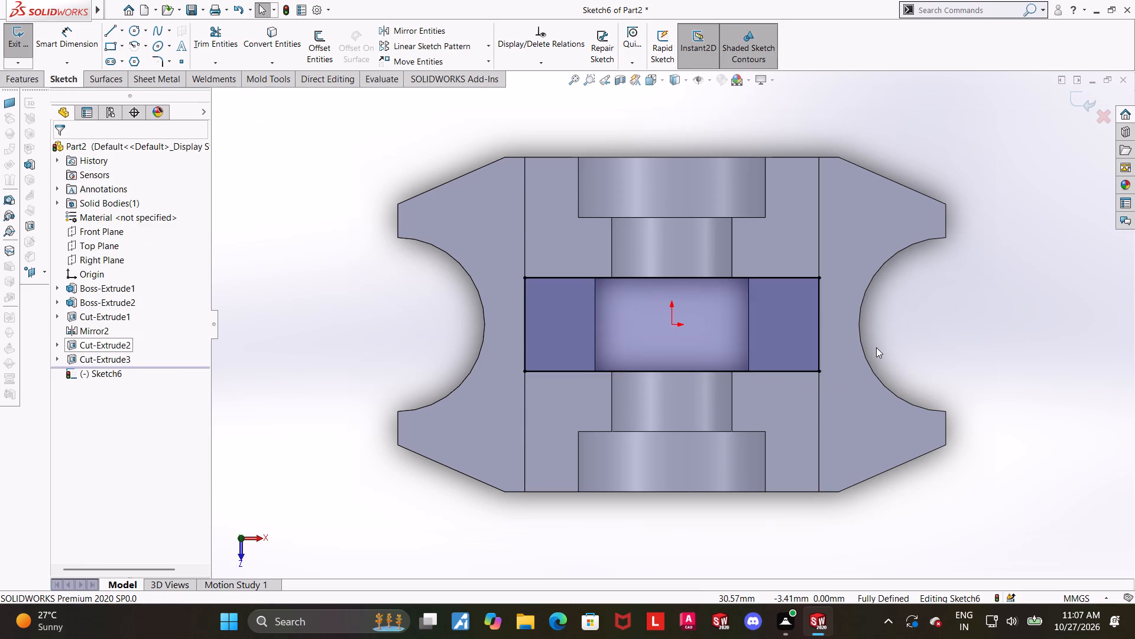
key(Escape)
Extrude-cut the rectangle Blind to a depth of 5 mm to recess the plate between the uprights.
middle_drag(854, 375, 862, 221)
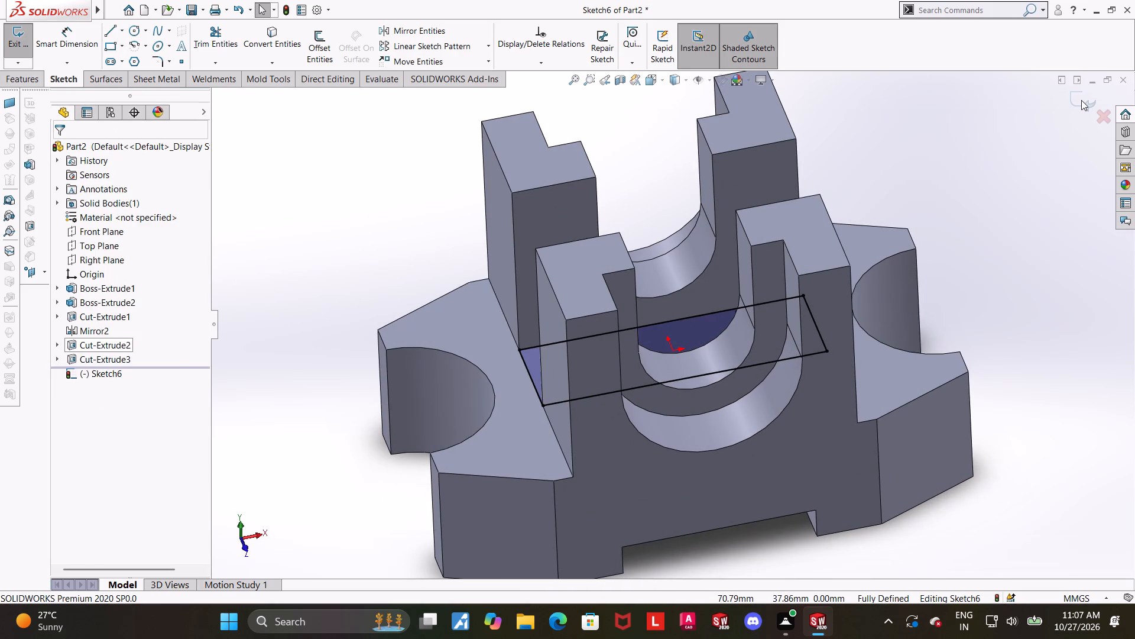
click(1081, 100)
click(202, 30)
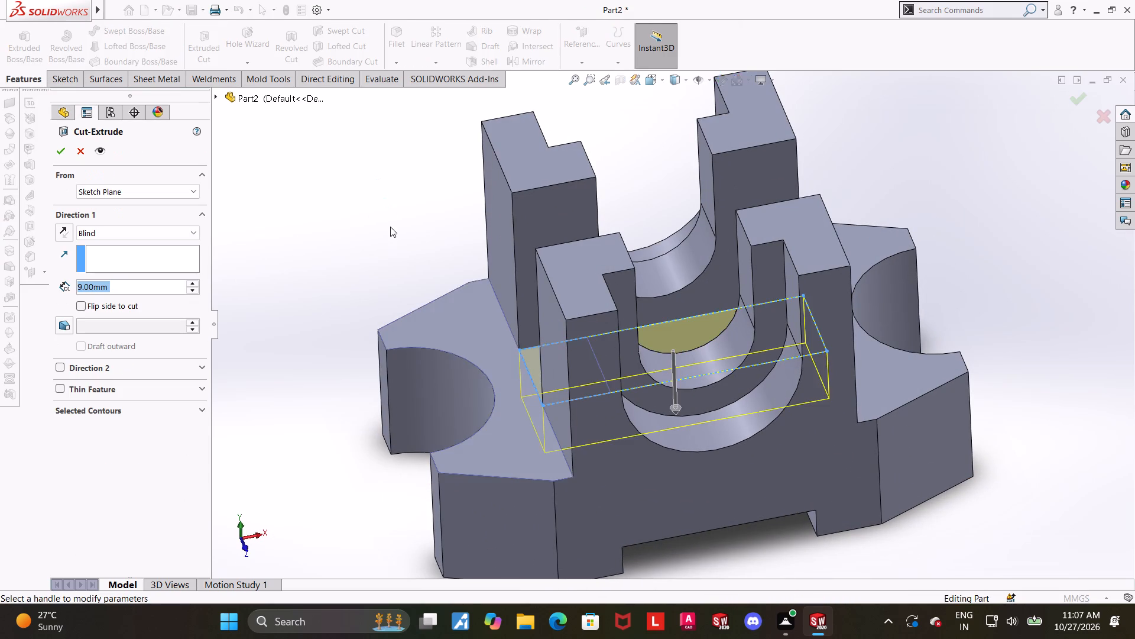
scroll(398, 257, up, 1)
middle_drag(430, 317, 390, 390)
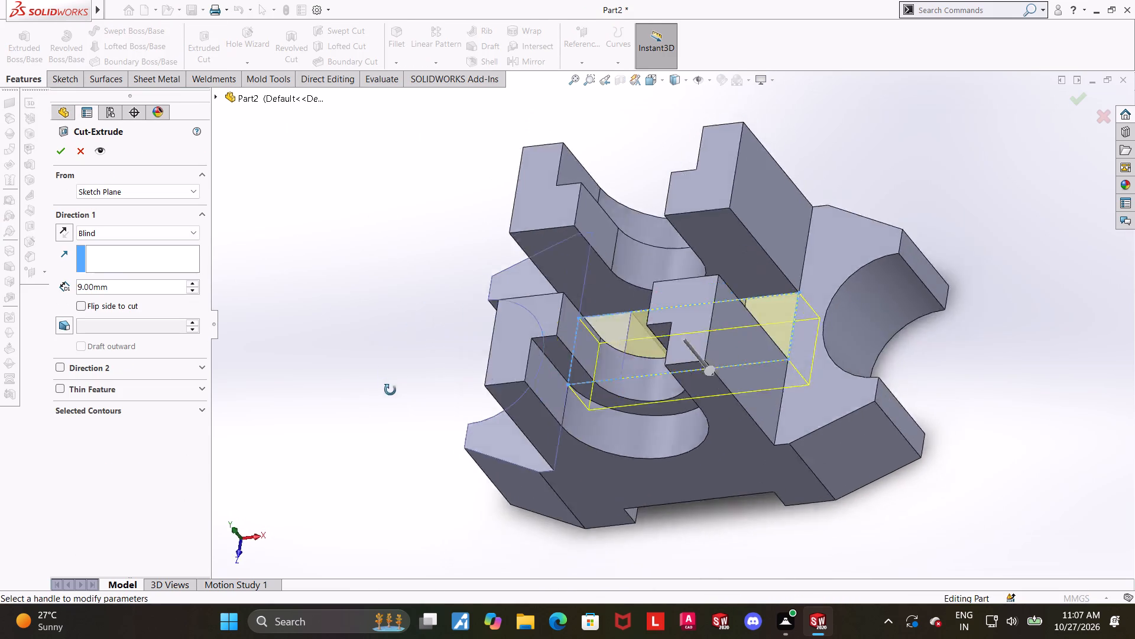
middle_drag(390, 390, 439, 361)
click(116, 288)
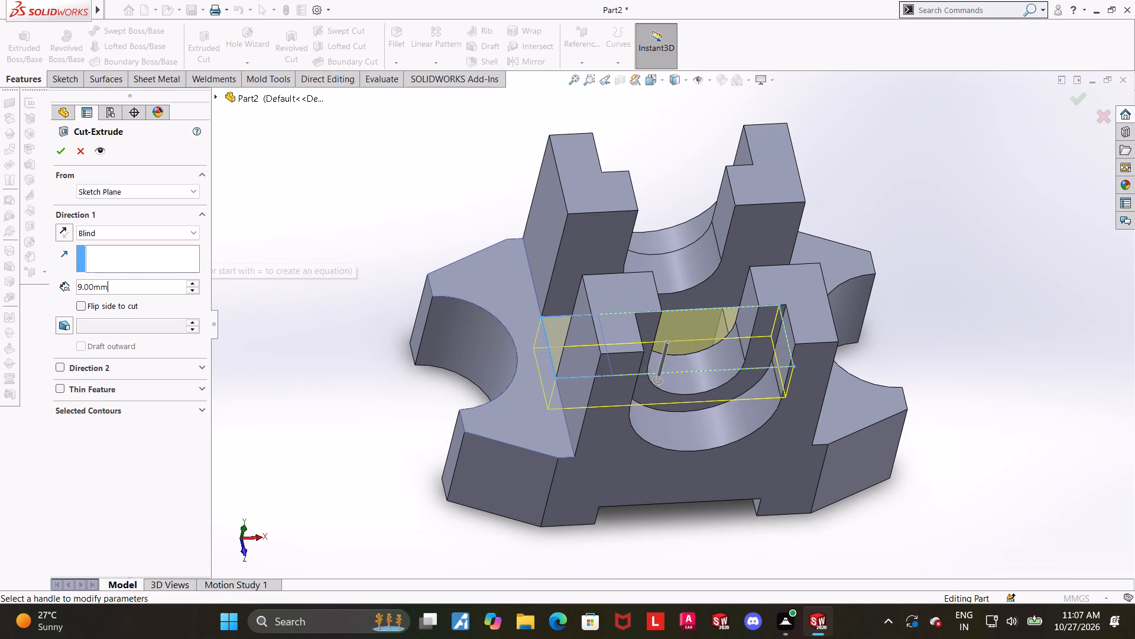
drag(131, 289, 27, 291)
key(5)
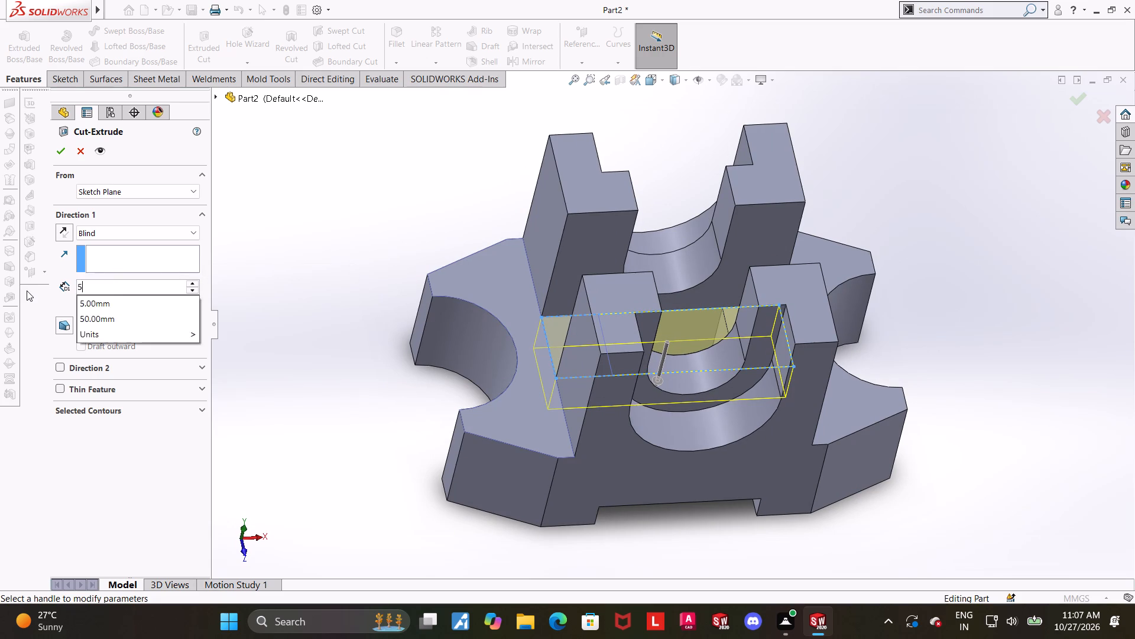
key(Return)
click(60, 146)
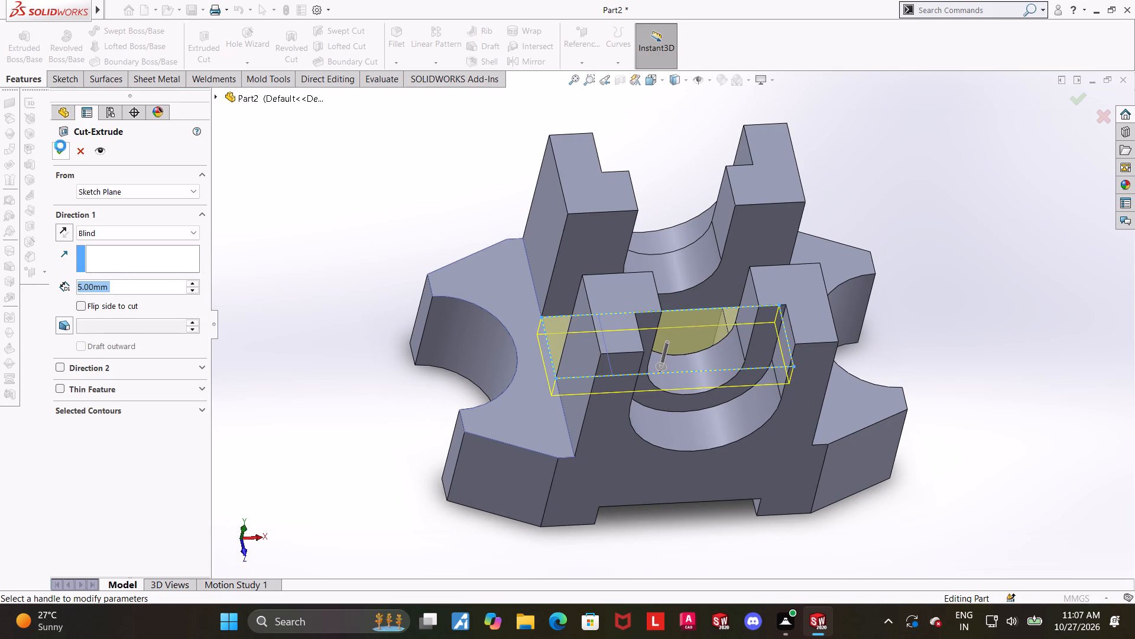
click(329, 253)
Examine the slot, recess and window profiles in the Front view with the Hidden Lines Visible display style.
scroll(359, 250, up, 1)
middle_drag(353, 234, 367, 218)
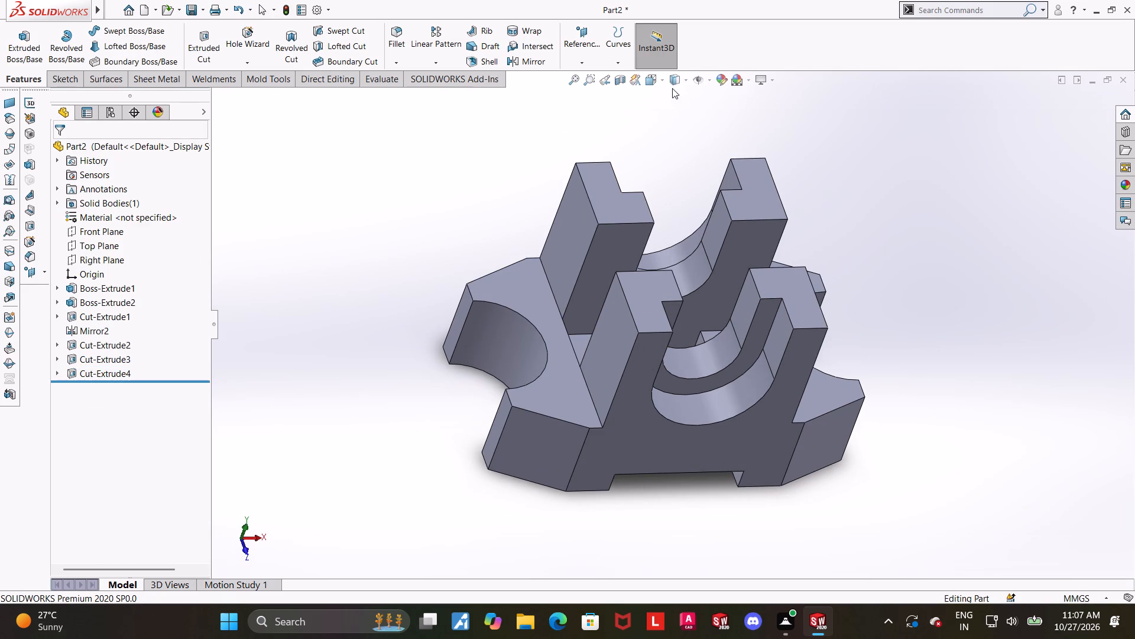
click(658, 82)
click(534, 455)
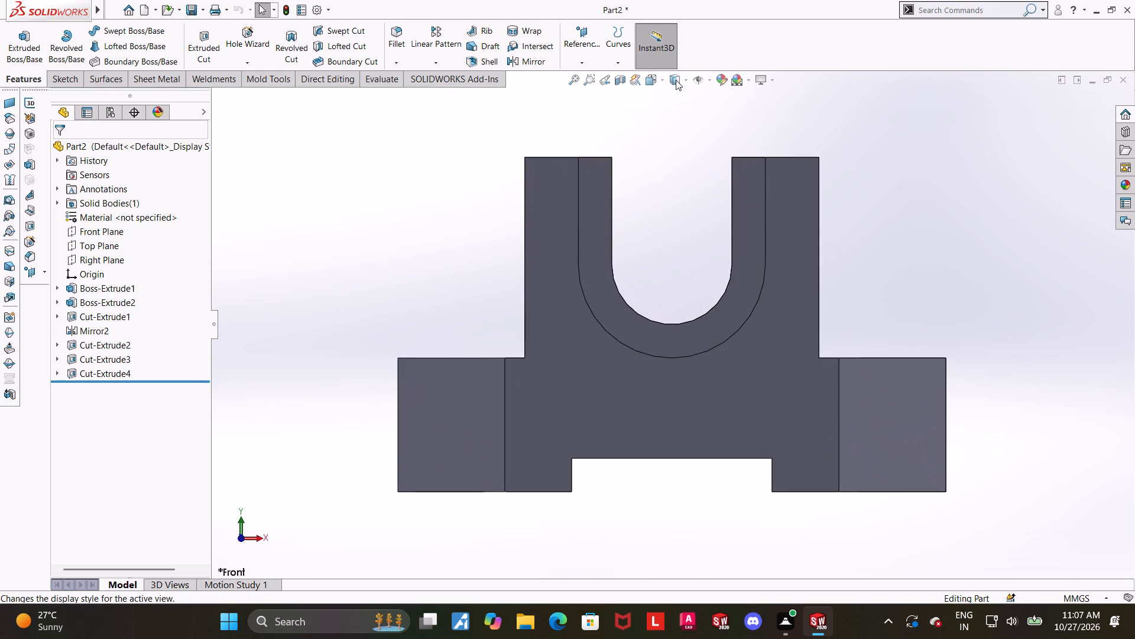
click(675, 79)
click(677, 141)
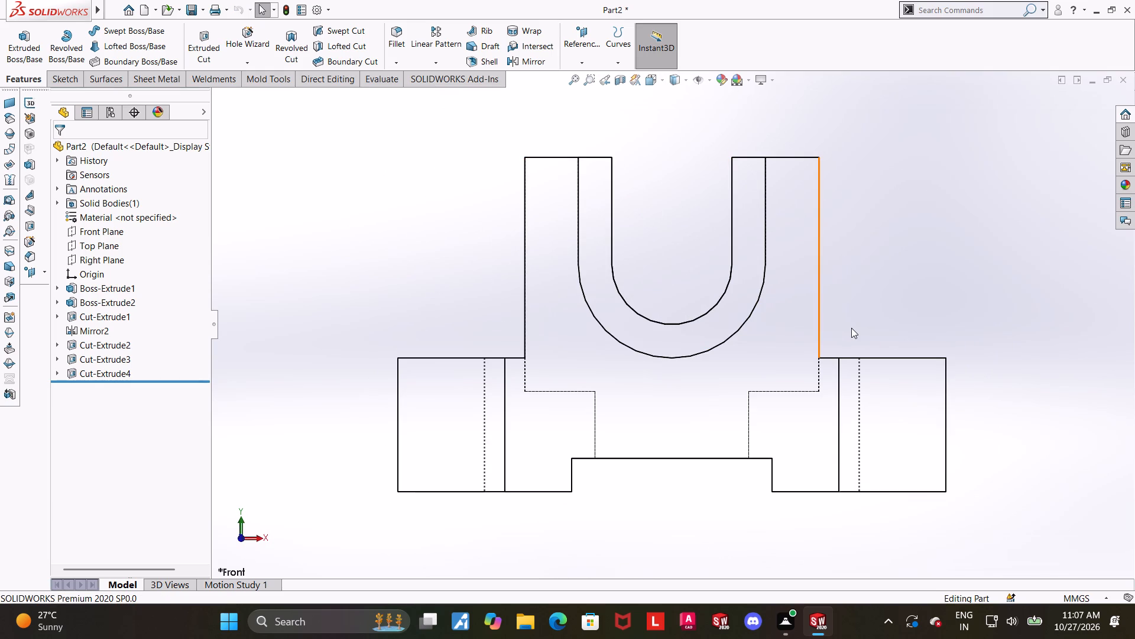
scroll(856, 340, down, 1)
scroll(849, 280, up, 1)
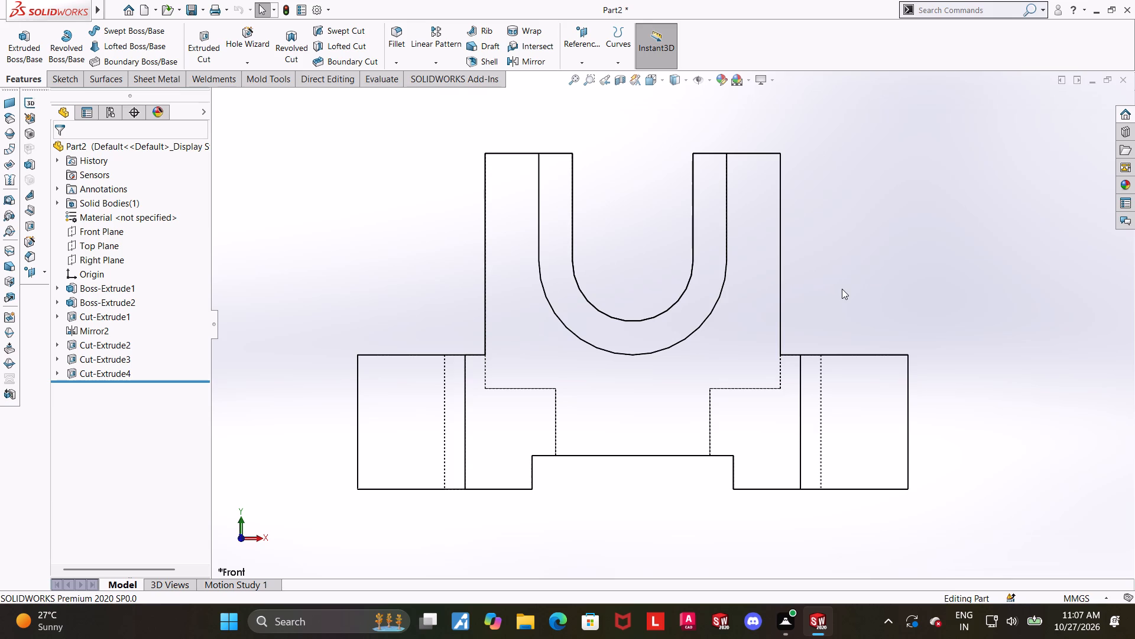
middle_drag(830, 284, 760, 283)
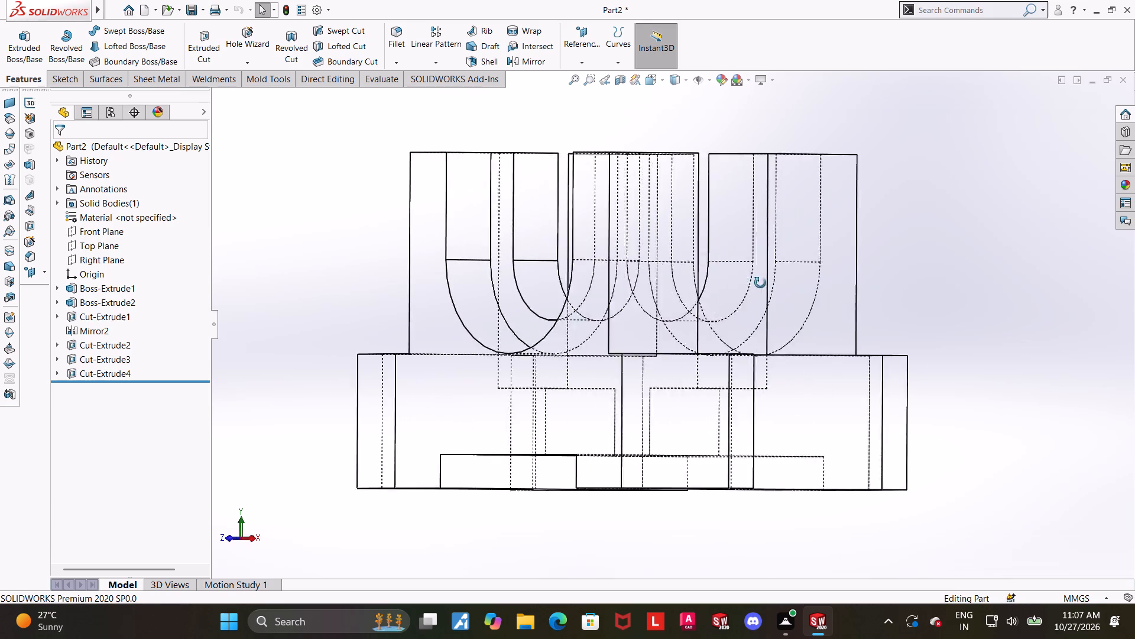
middle_drag(760, 283, 744, 285)
Examine the uprights, recess and window in the Right view with hidden lines shown.
click(655, 81)
click(637, 353)
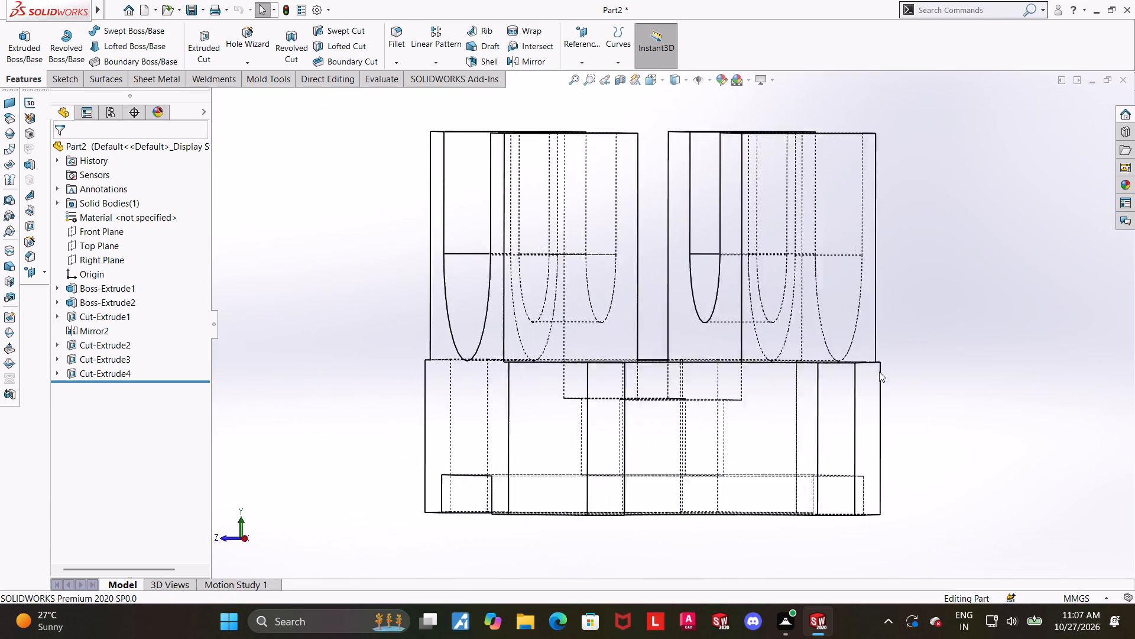
scroll(930, 357, up, 1)
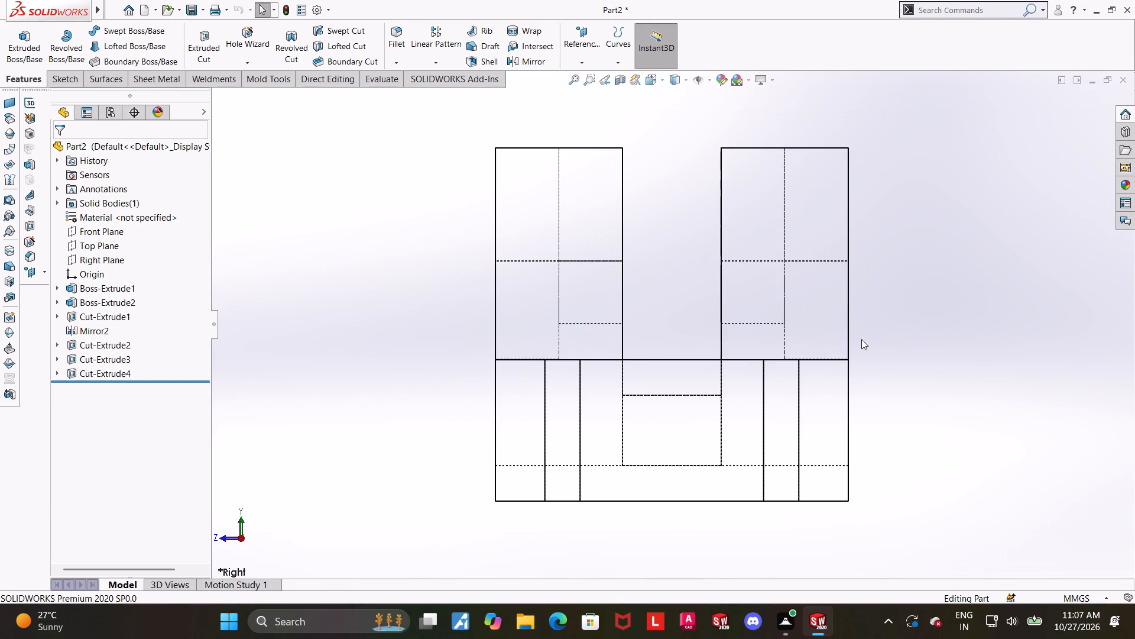
middle_click(547, 305)
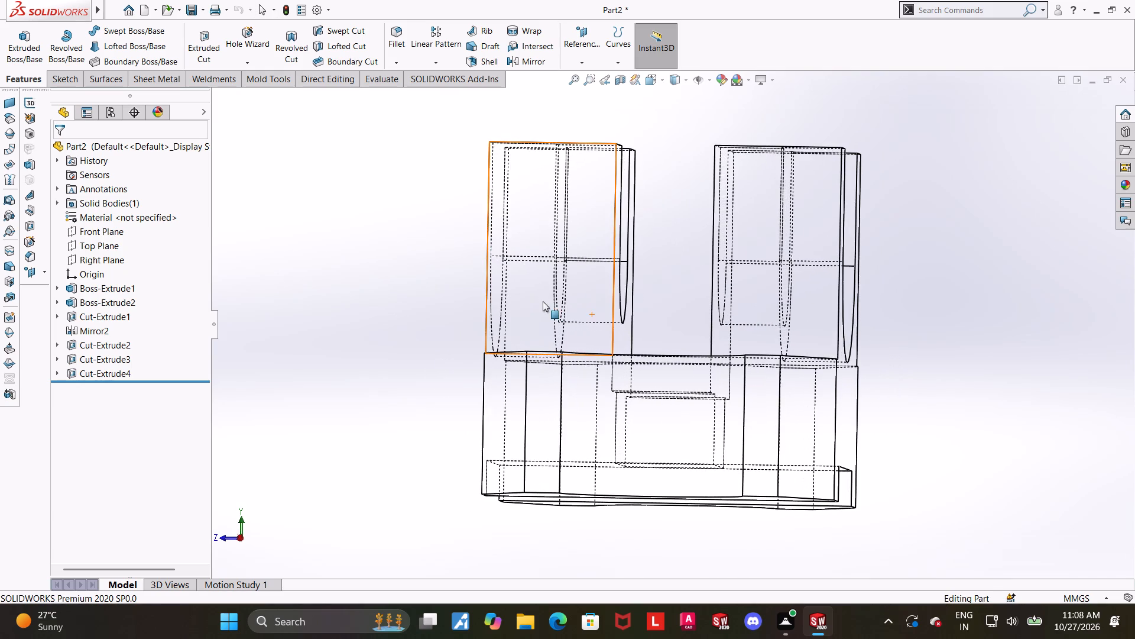
scroll(543, 301, up, 1)
click(650, 76)
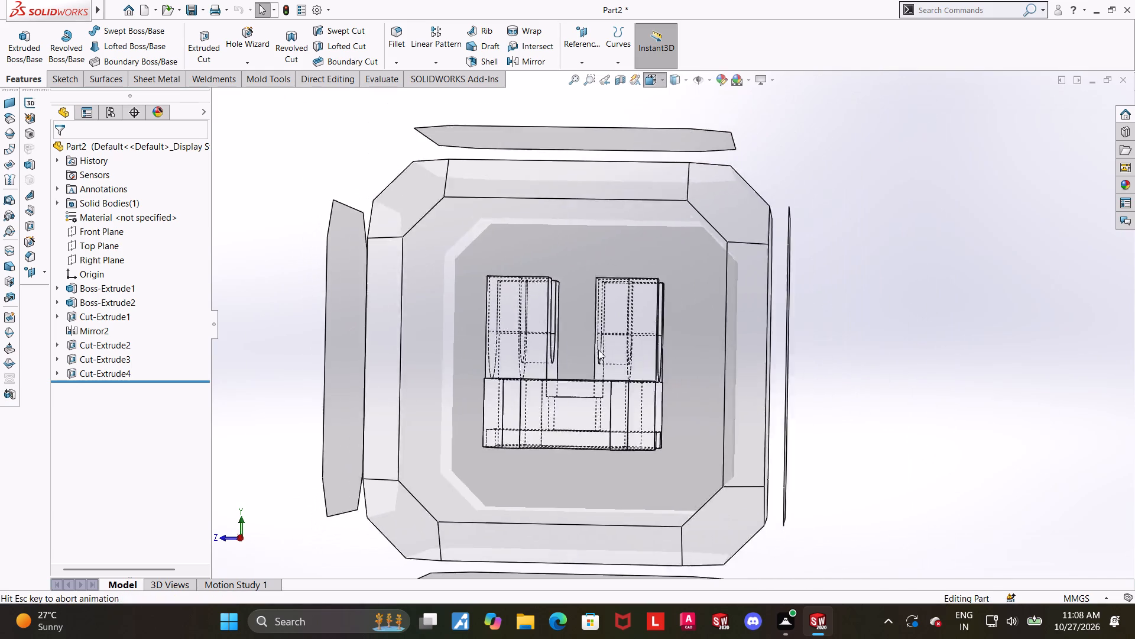
click(581, 401)
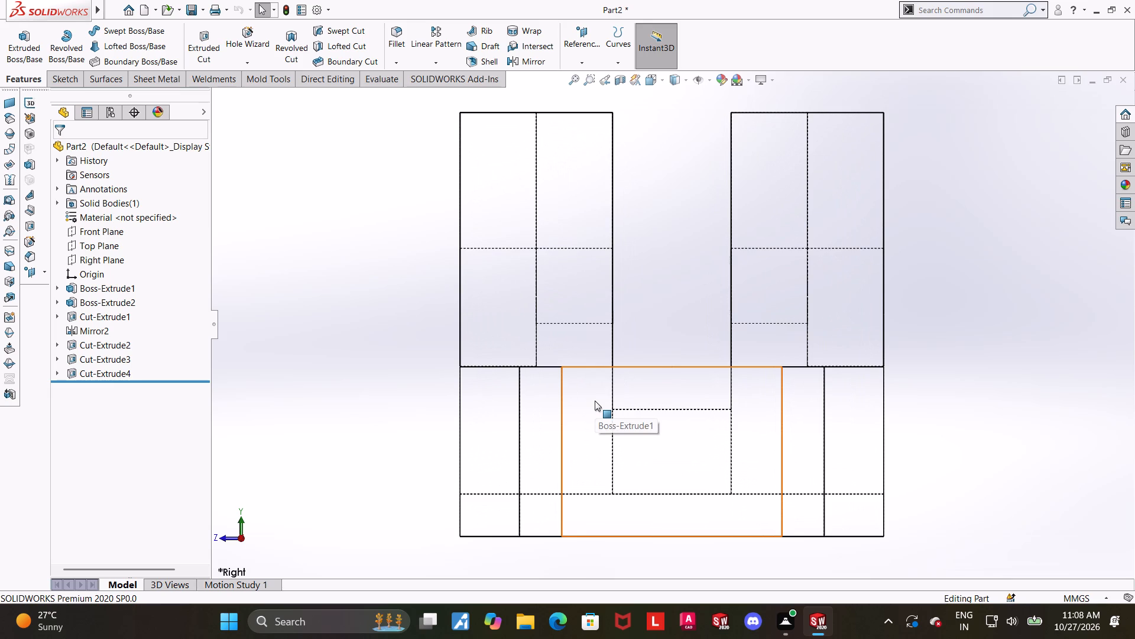
scroll(569, 264, up, 2)
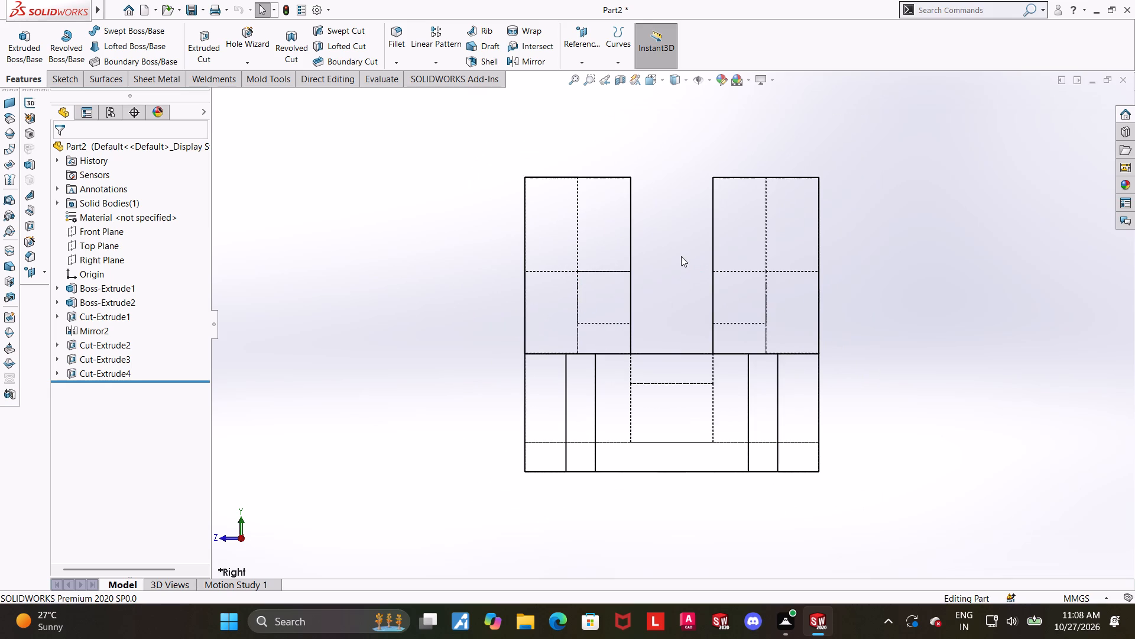
scroll(681, 256, up, 1)
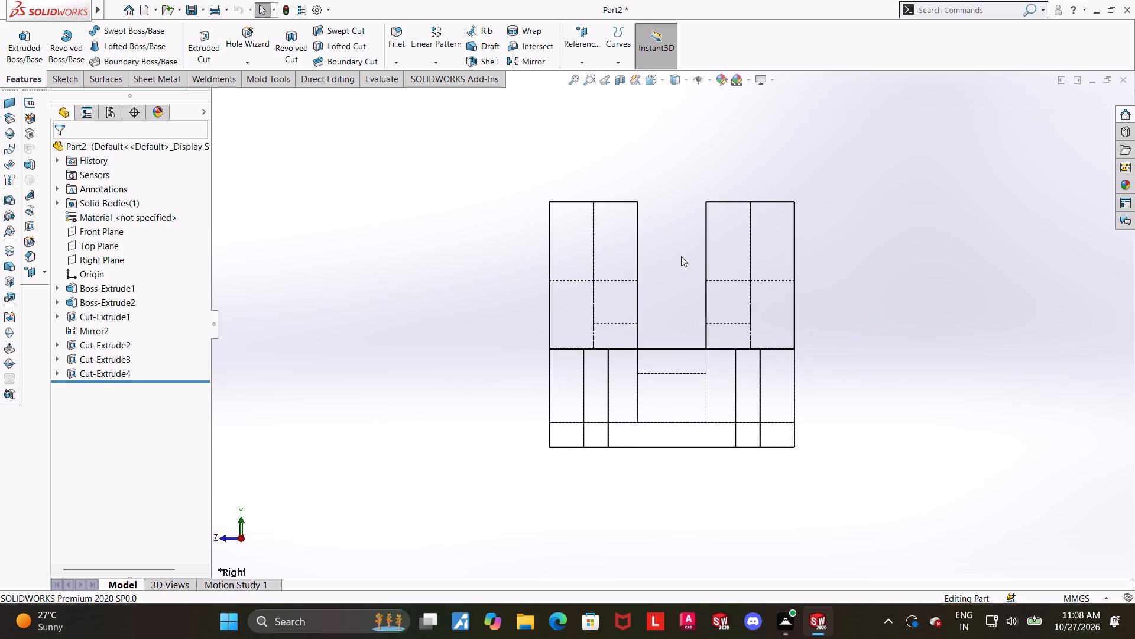
scroll(663, 259, down, 1)
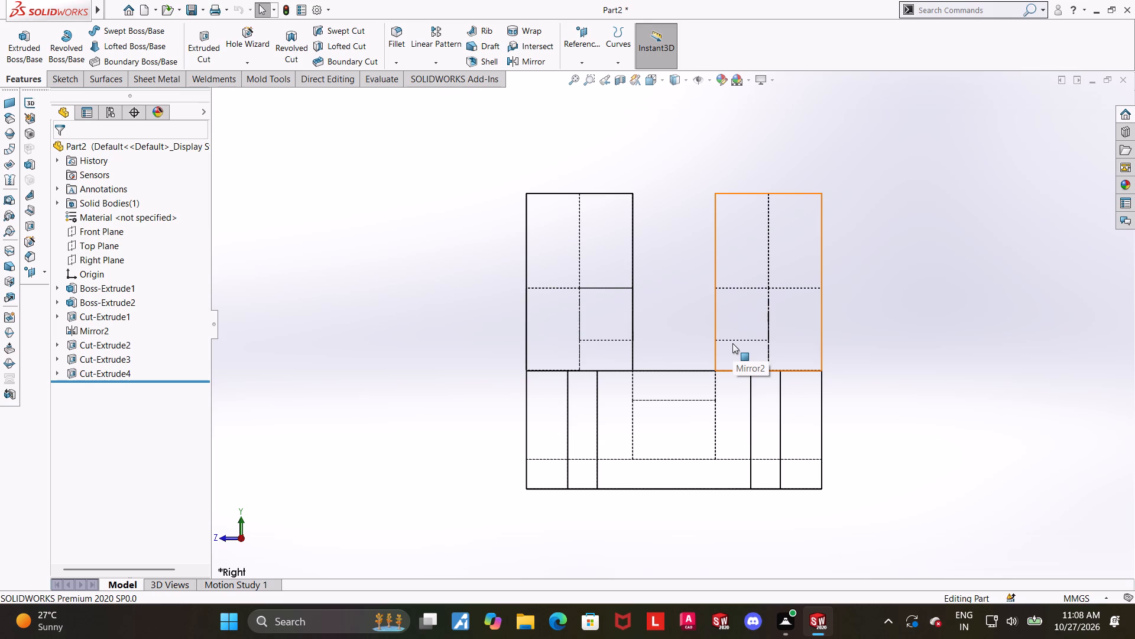
scroll(732, 343, up, 1)
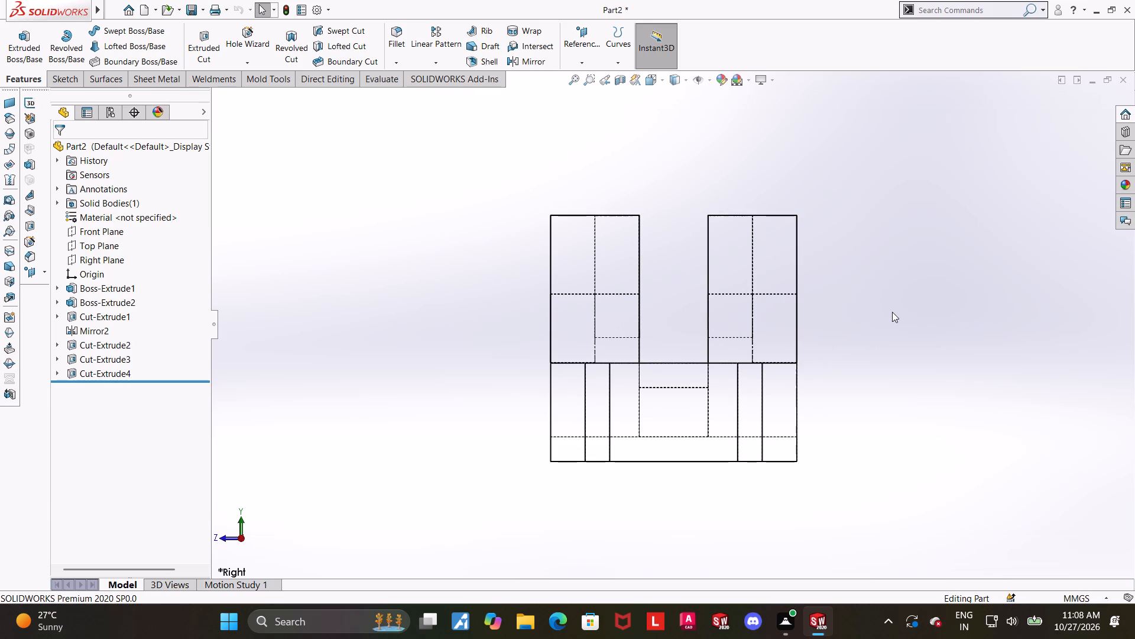
scroll(861, 386, up, 1)
scroll(679, 375, down, 1)
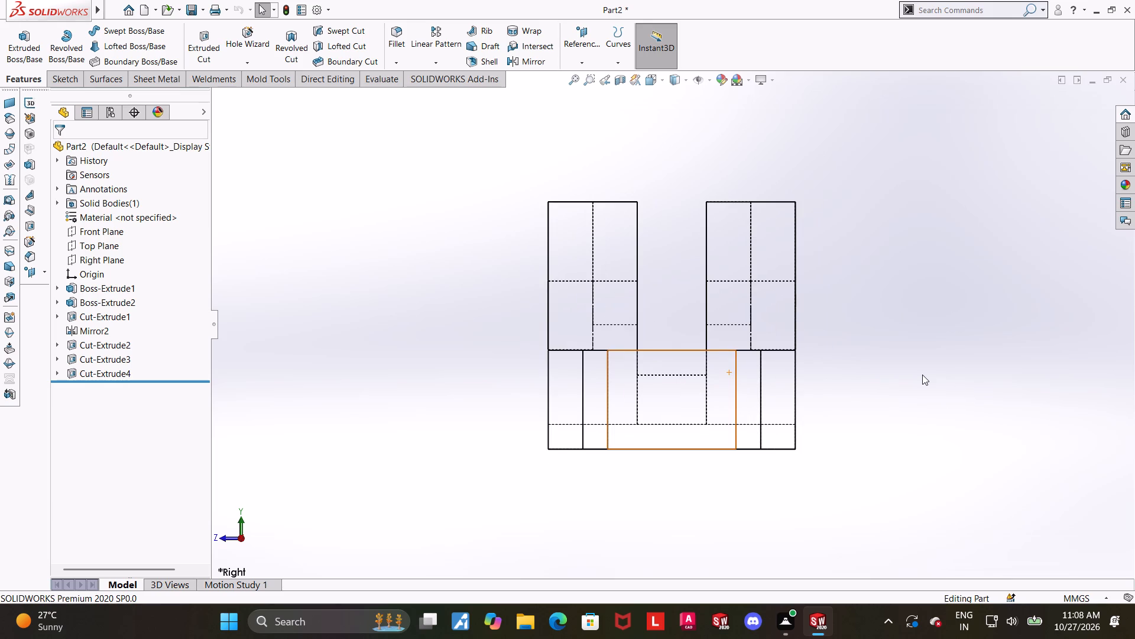
Inspect the wireframe part from several angles, then return to the Front view in Shaded With Edges display.
middle_drag(683, 363, 700, 467)
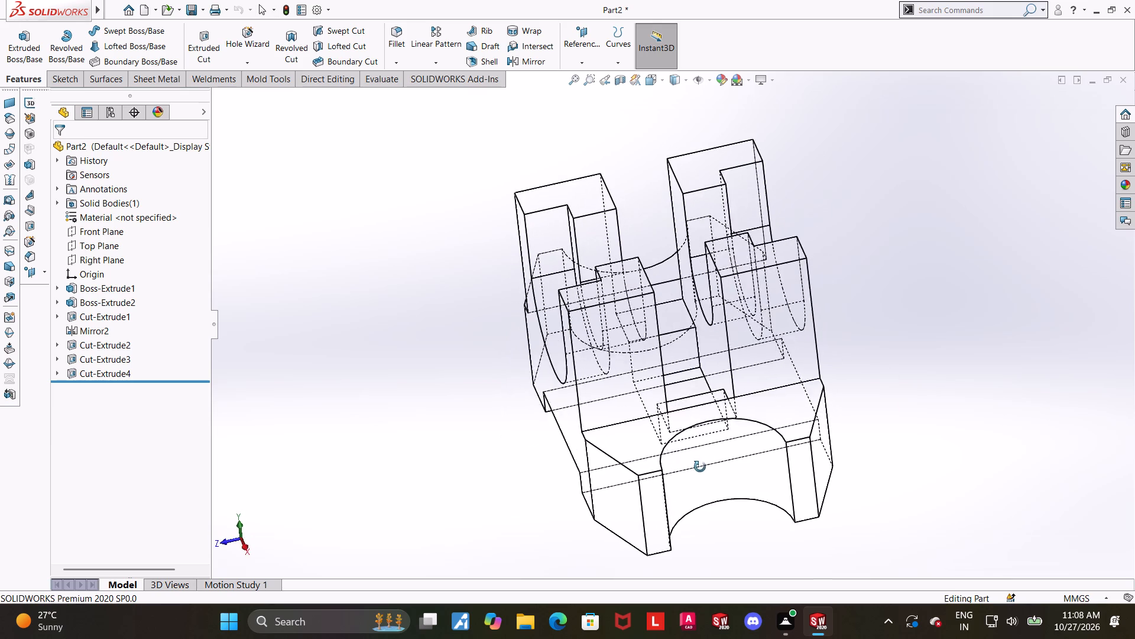
middle_drag(700, 467, 661, 372)
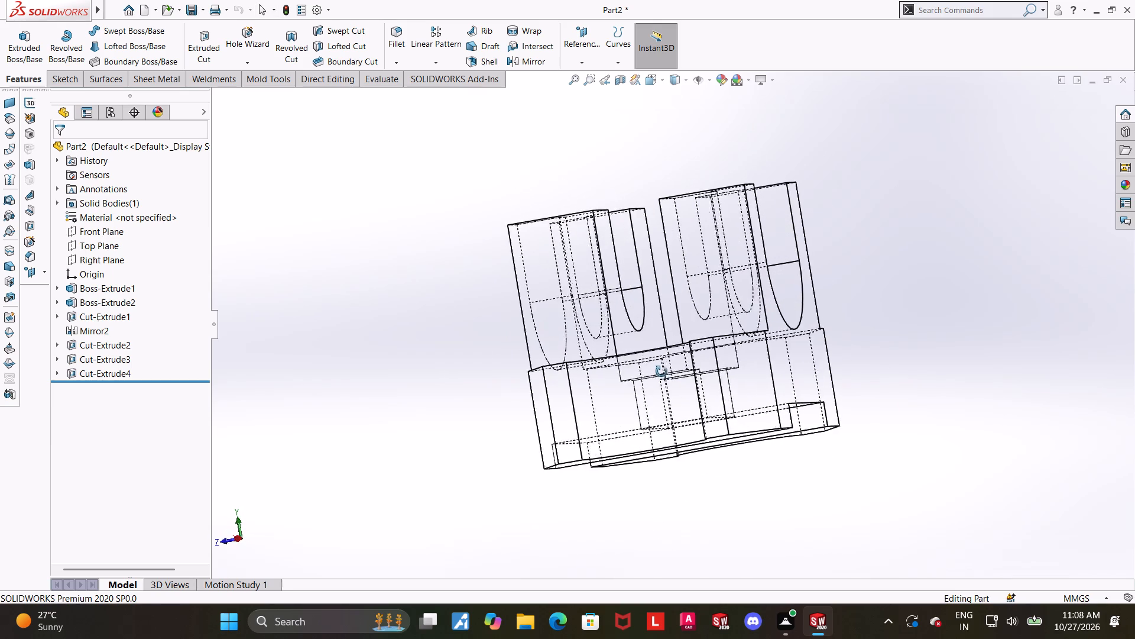
middle_drag(661, 372, 789, 357)
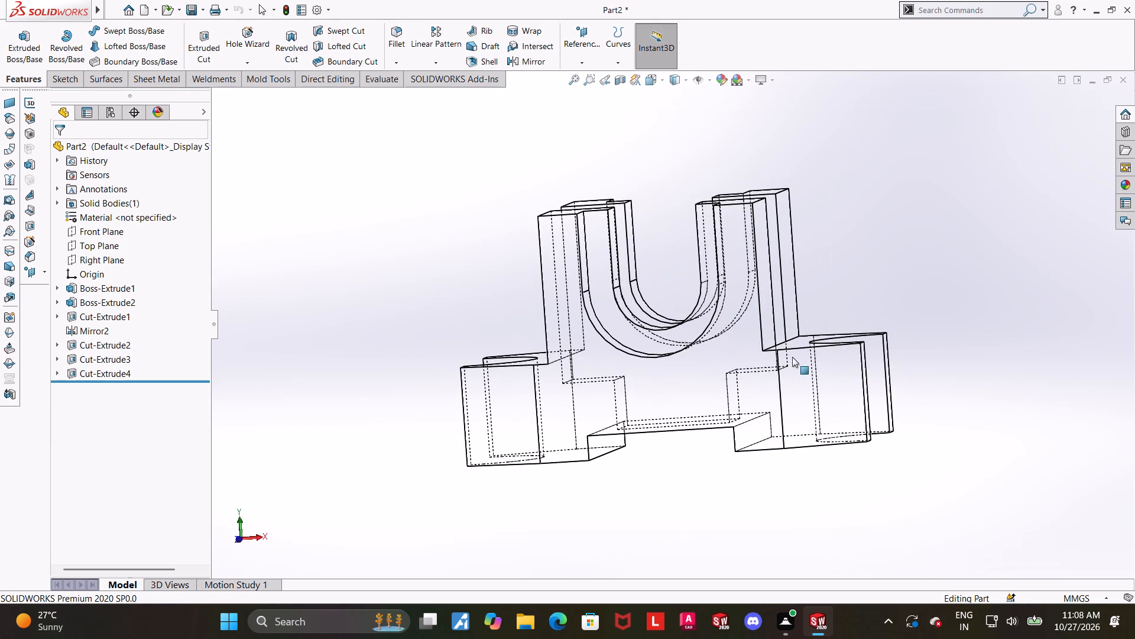
click(770, 466)
click(653, 83)
click(515, 409)
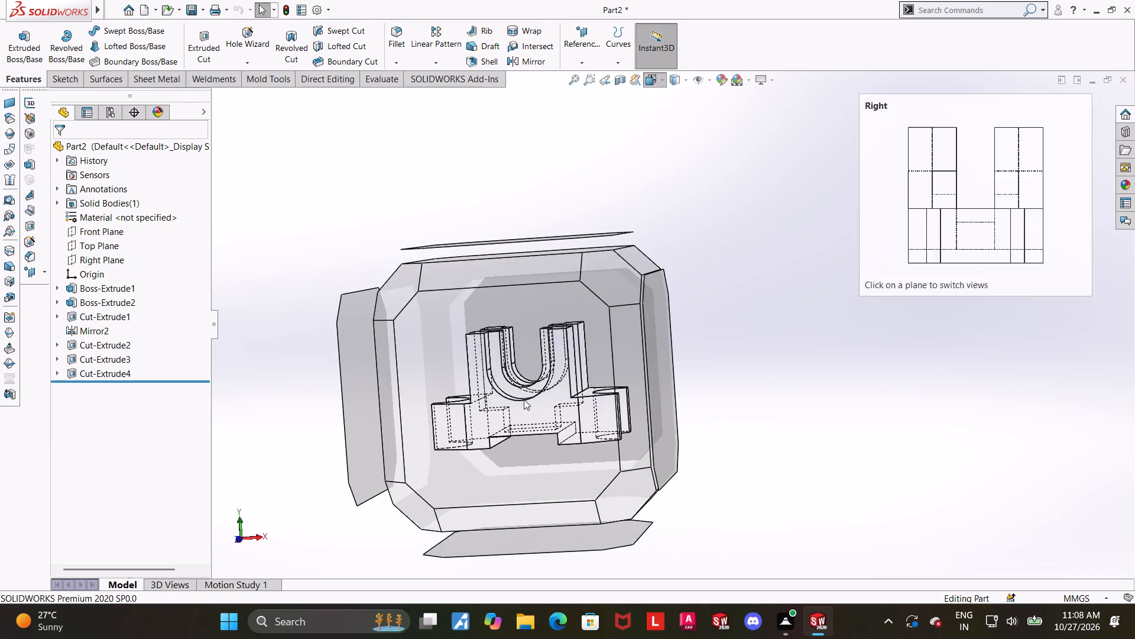
click(675, 73)
click(673, 101)
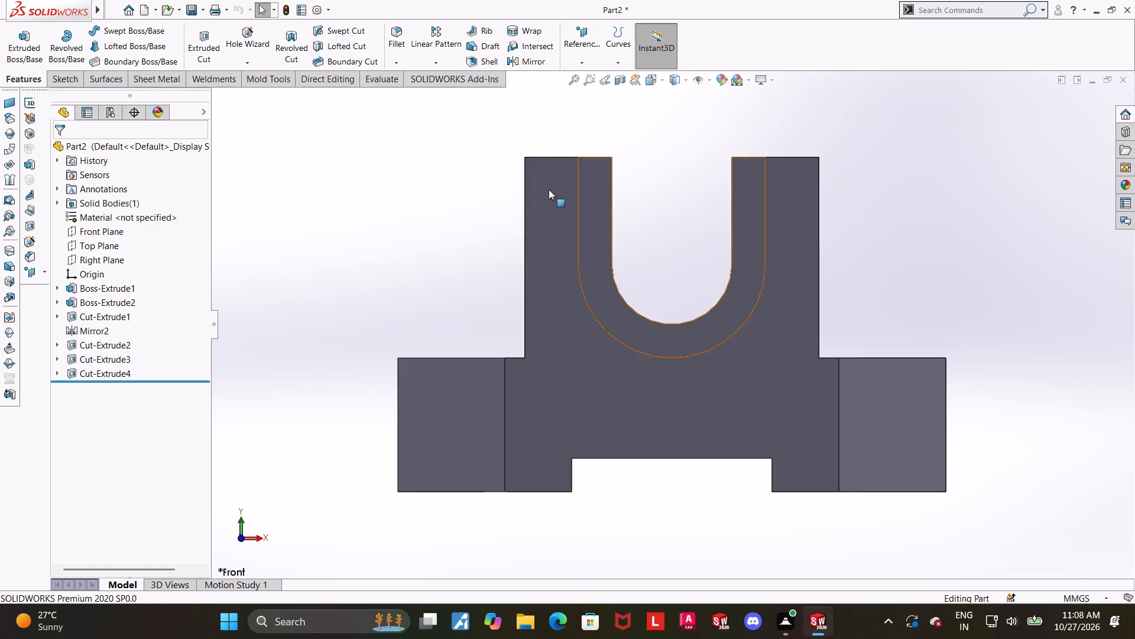
click(455, 224)
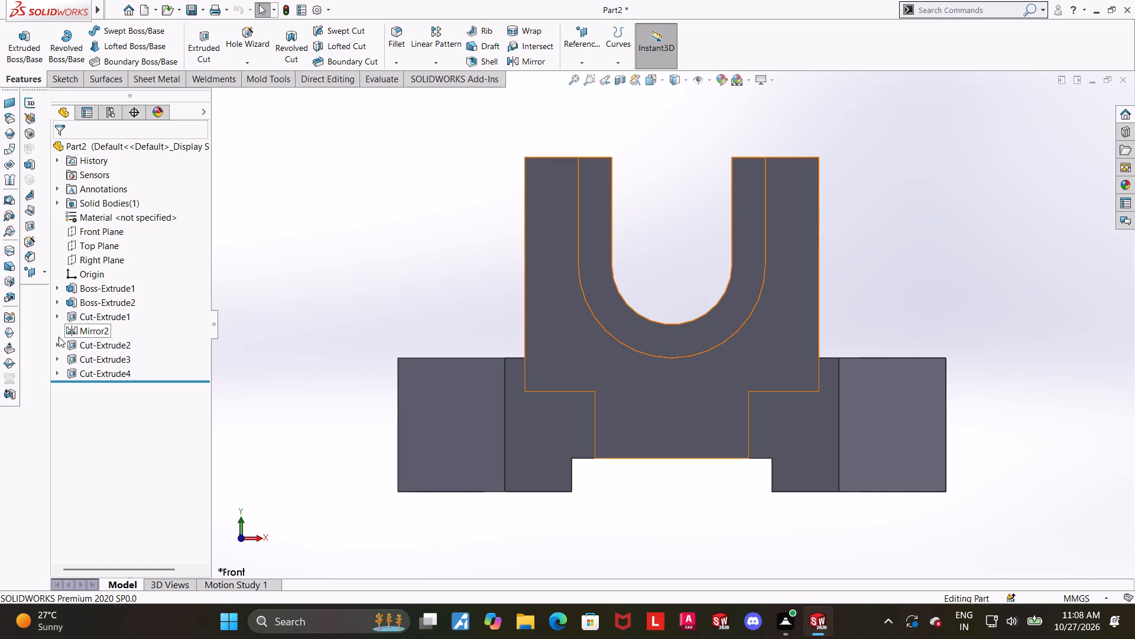
Edit the upright's profile sketch under Boss-Extrude2, setting the U slot's bottom height above the plate to 6 mm, and rebuild the part.
click(79, 346)
click(338, 321)
middle_drag(382, 313, 378, 315)
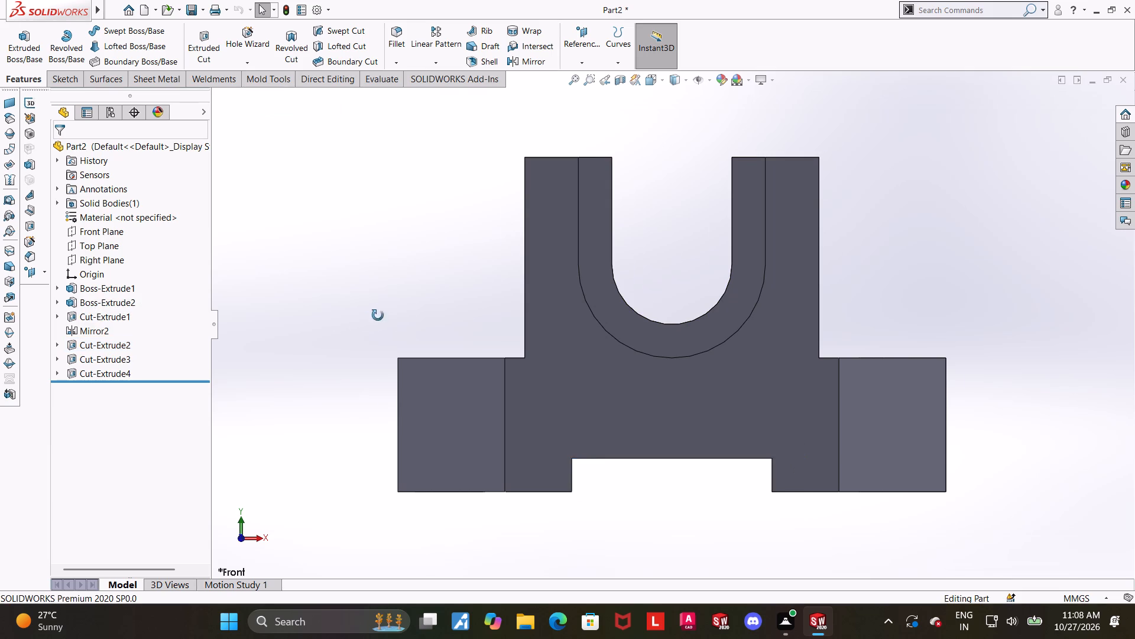
middle_drag(378, 315, 347, 332)
click(91, 317)
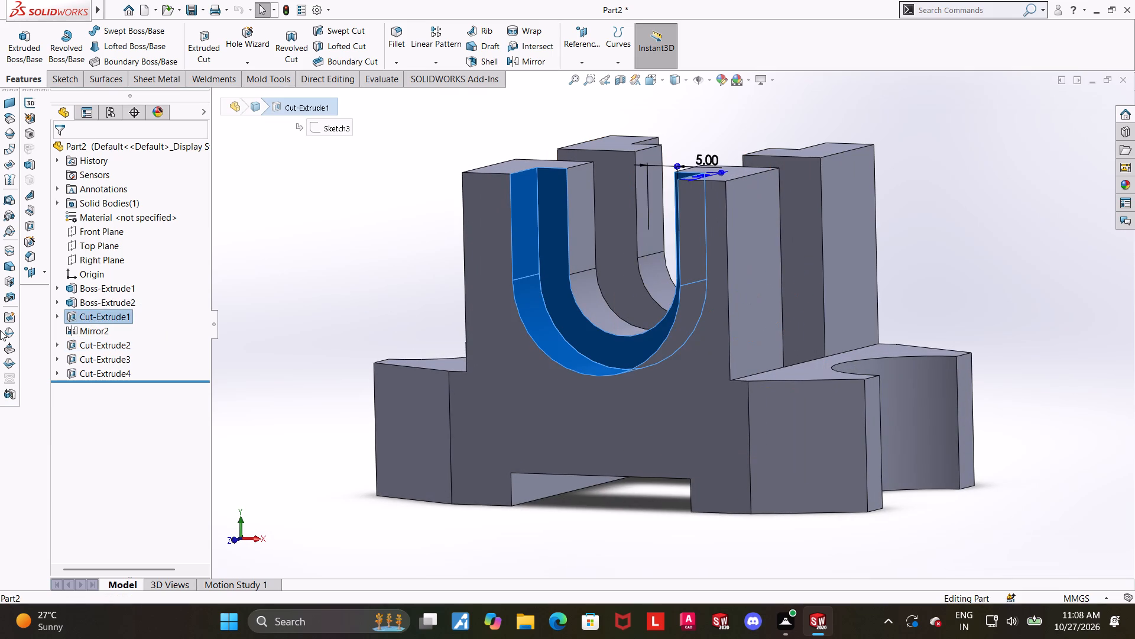
click(71, 304)
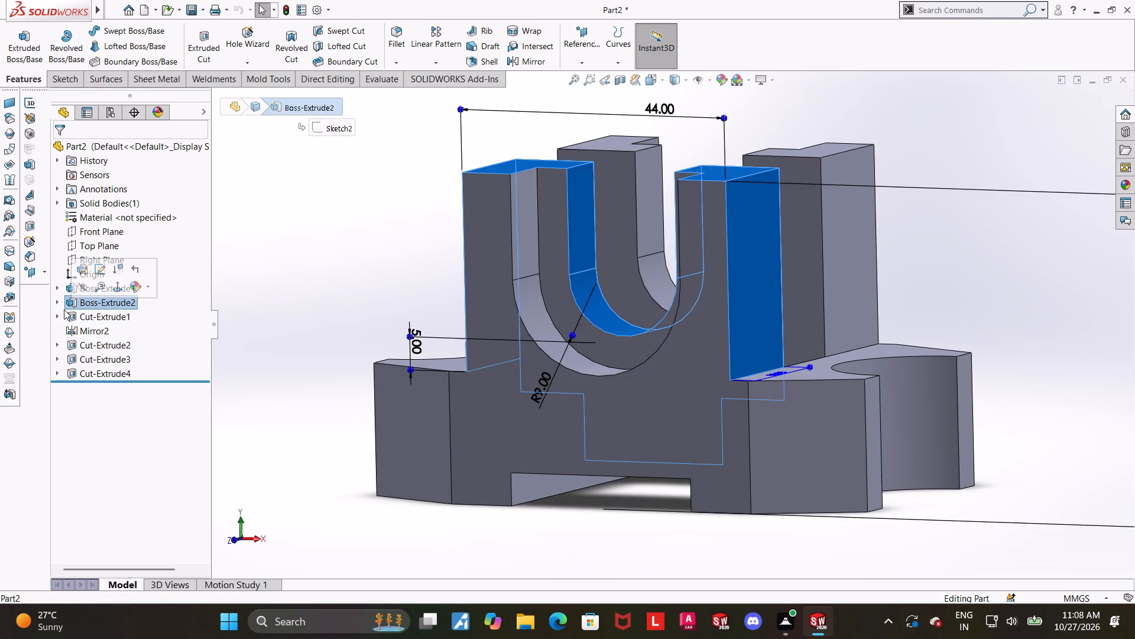
click(60, 304)
click(81, 317)
click(99, 282)
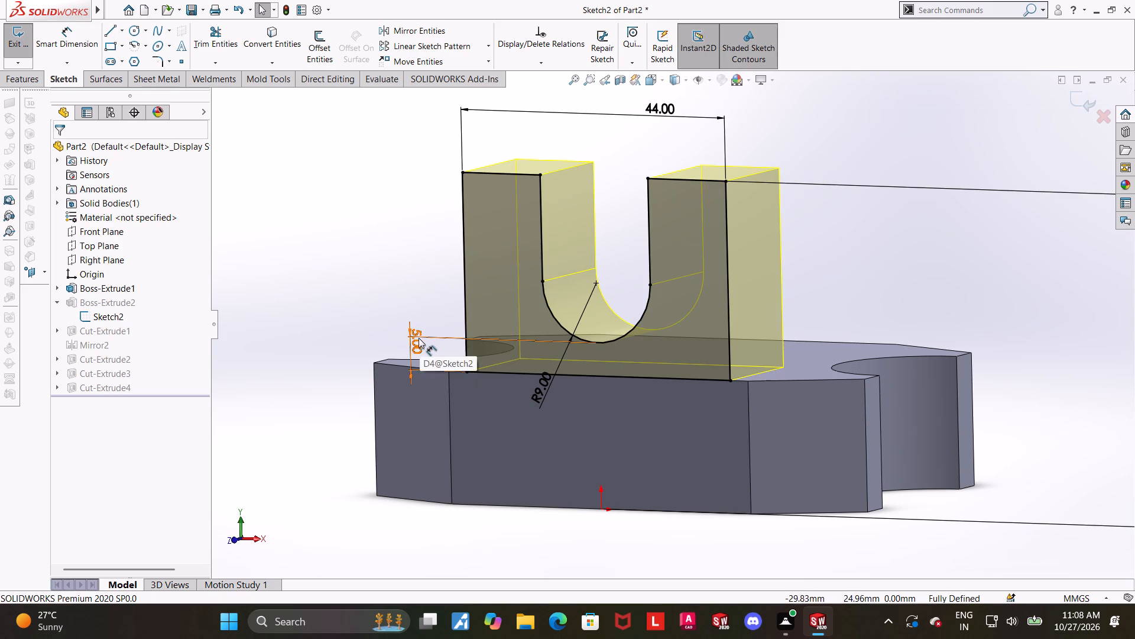
double_click(417, 338)
key(6)
key(Return)
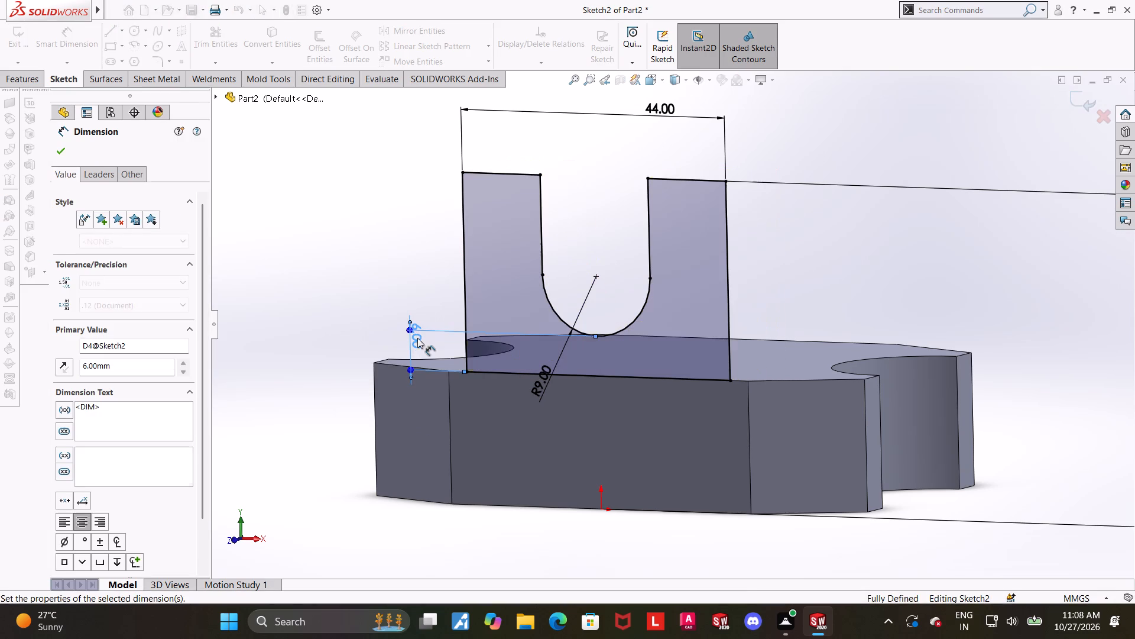
click(1072, 105)
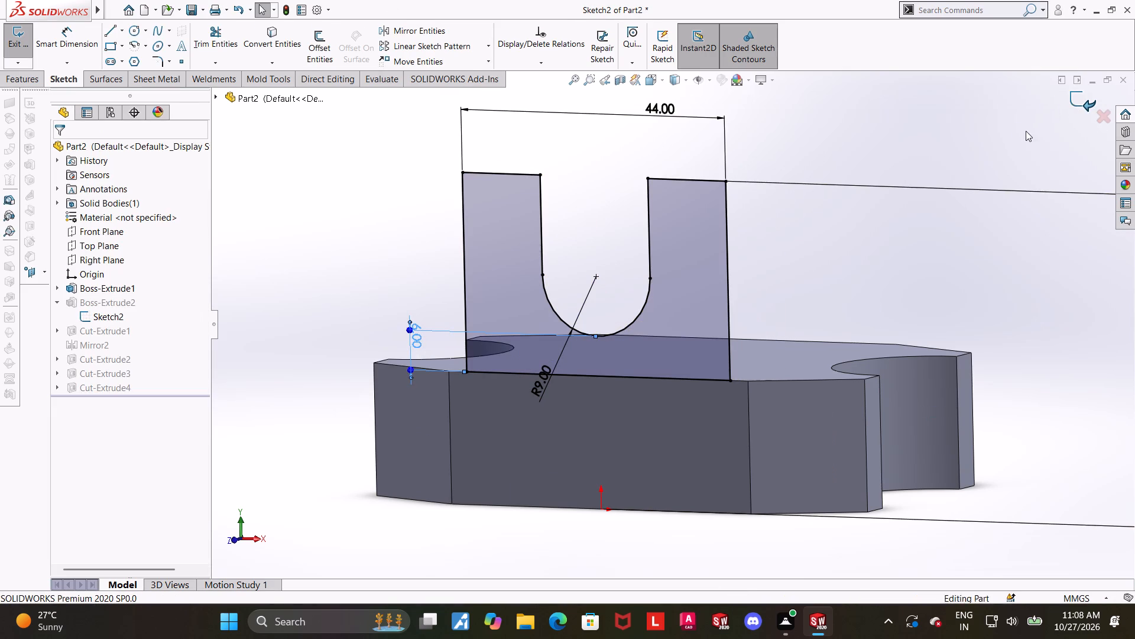
click(984, 141)
Examine the revised slots, recess and window in the Right view and at an angle with the Hidden Lines Visible display style.
middle_drag(959, 138, 912, 152)
click(654, 84)
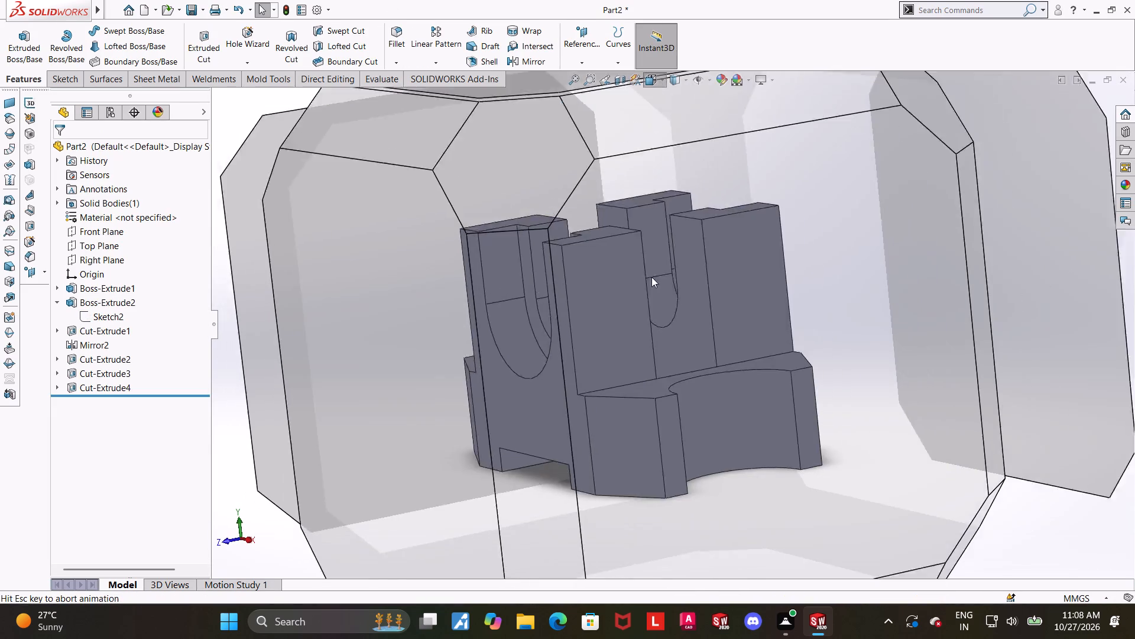
click(595, 337)
click(673, 80)
click(679, 152)
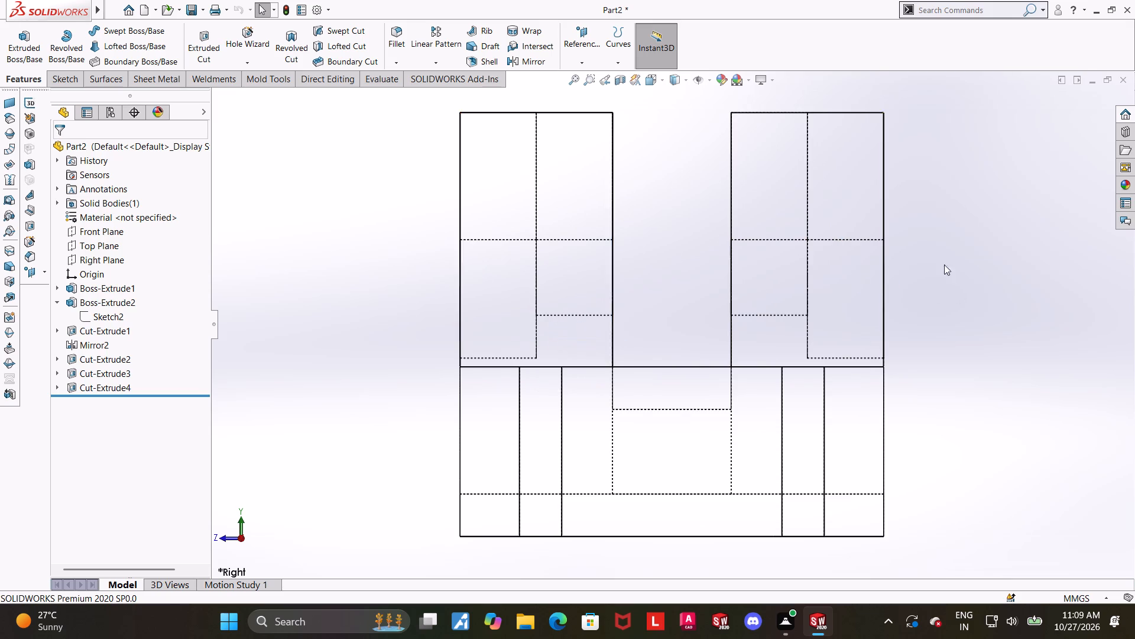
scroll(945, 264, up, 3)
key(Escape)
middle_drag(848, 261, 896, 255)
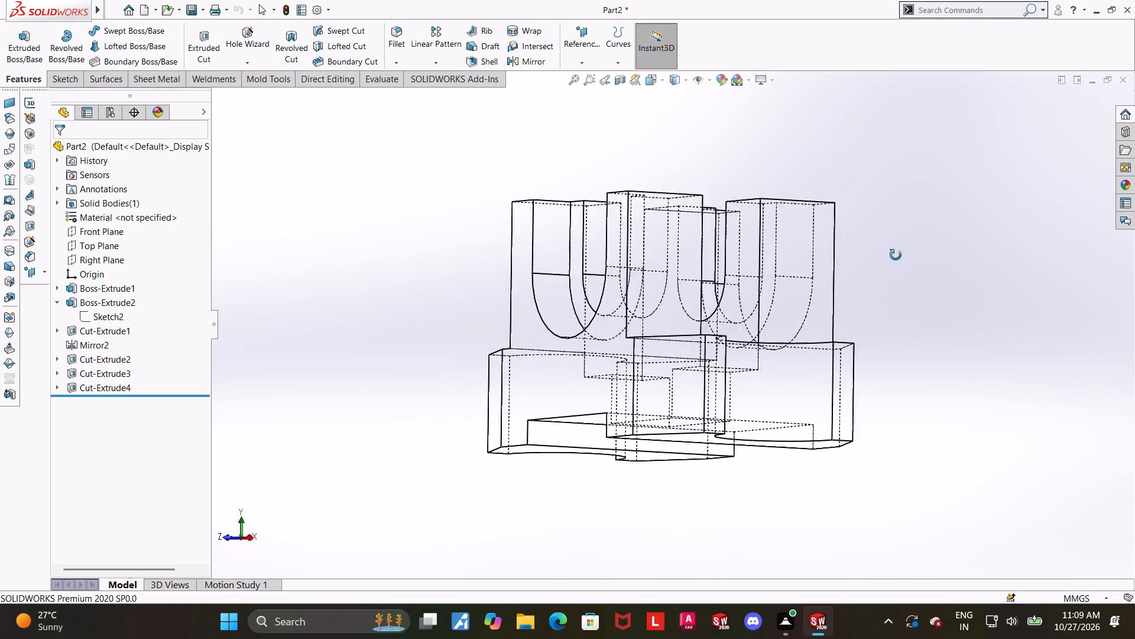
middle_drag(896, 255, 896, 279)
scroll(718, 328, down, 2)
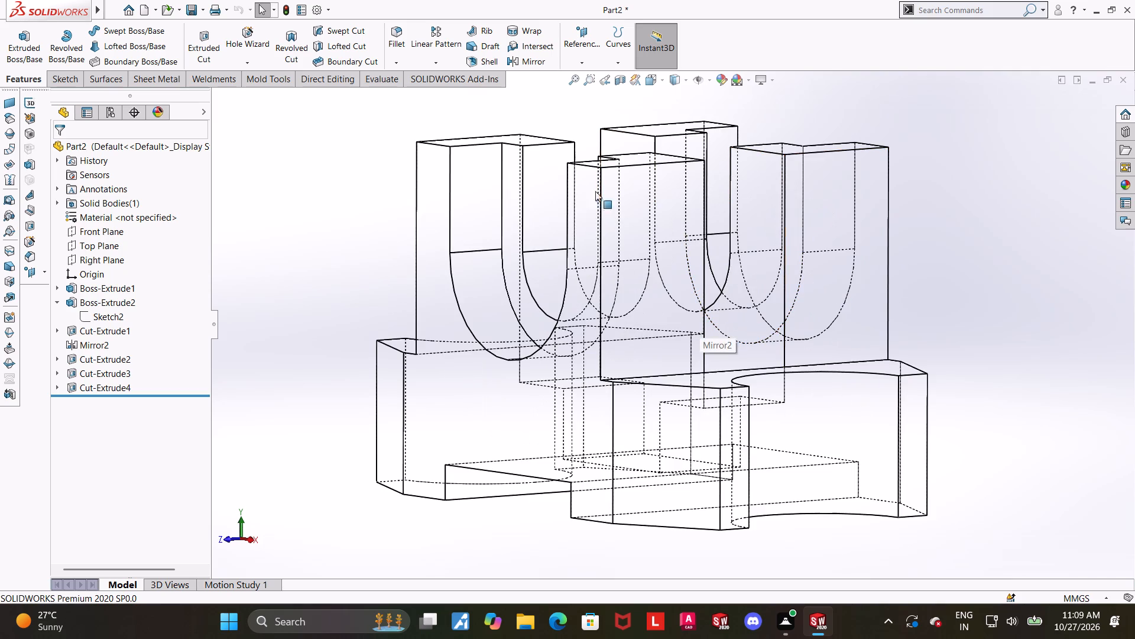
Show the whole part in an isometric view with the Shaded With Edges display style.
click(651, 79)
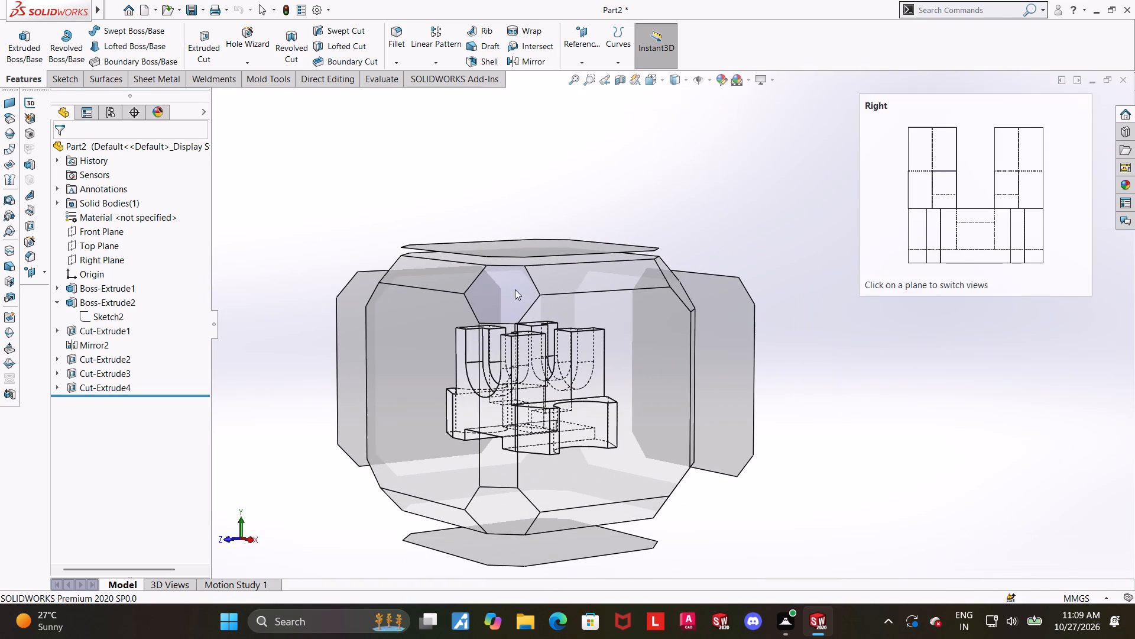
middle_drag(395, 275, 453, 299)
click(408, 291)
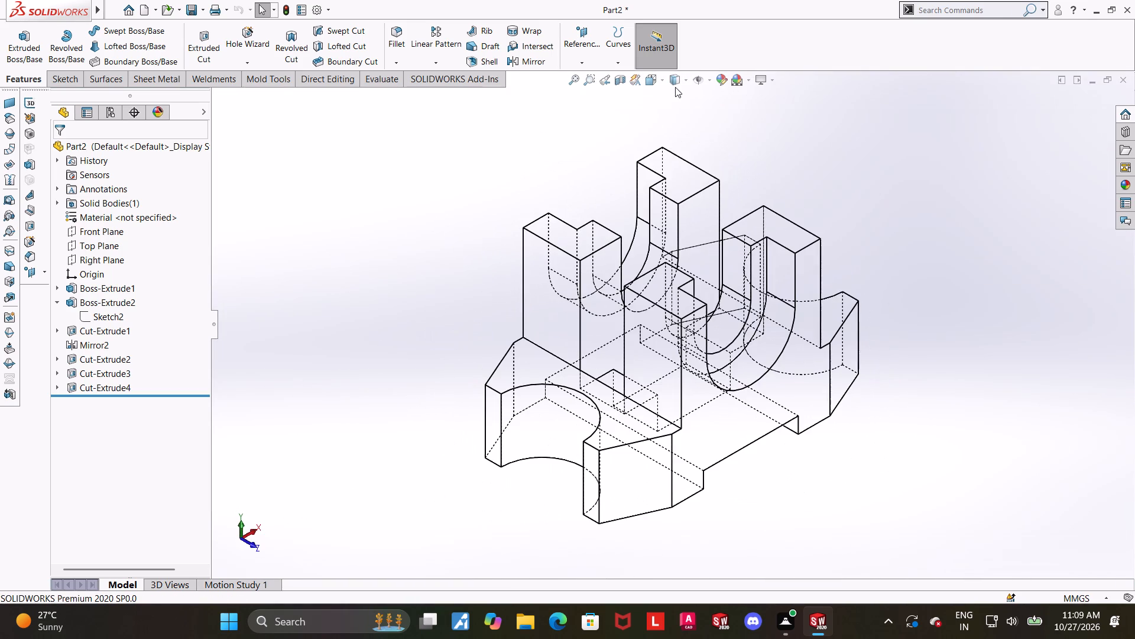
click(676, 73)
click(676, 97)
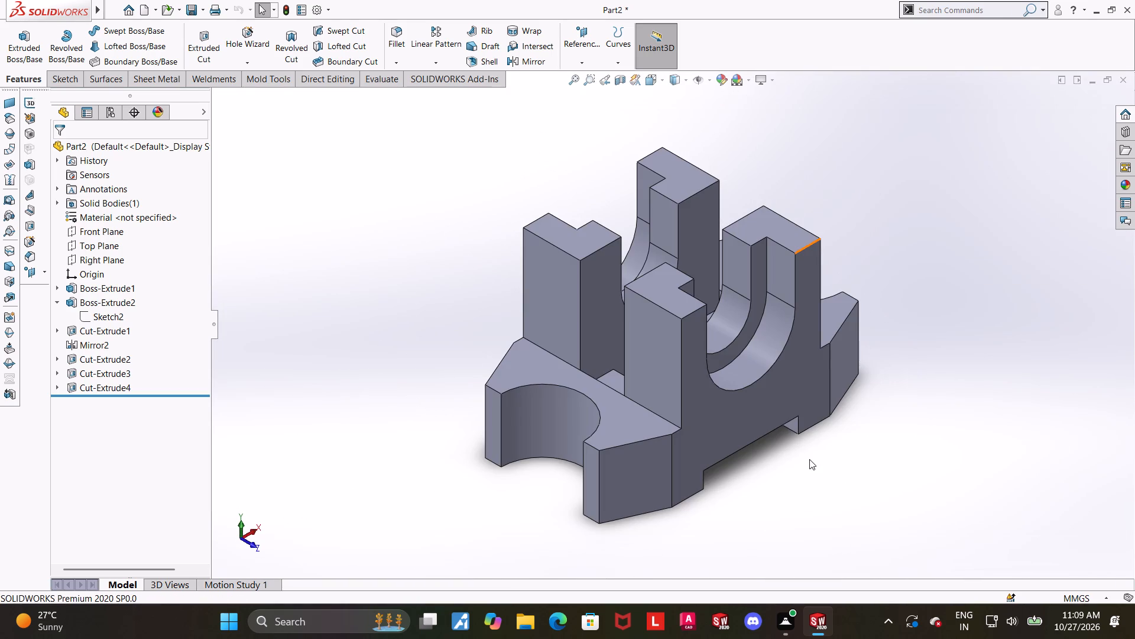
click(822, 447)
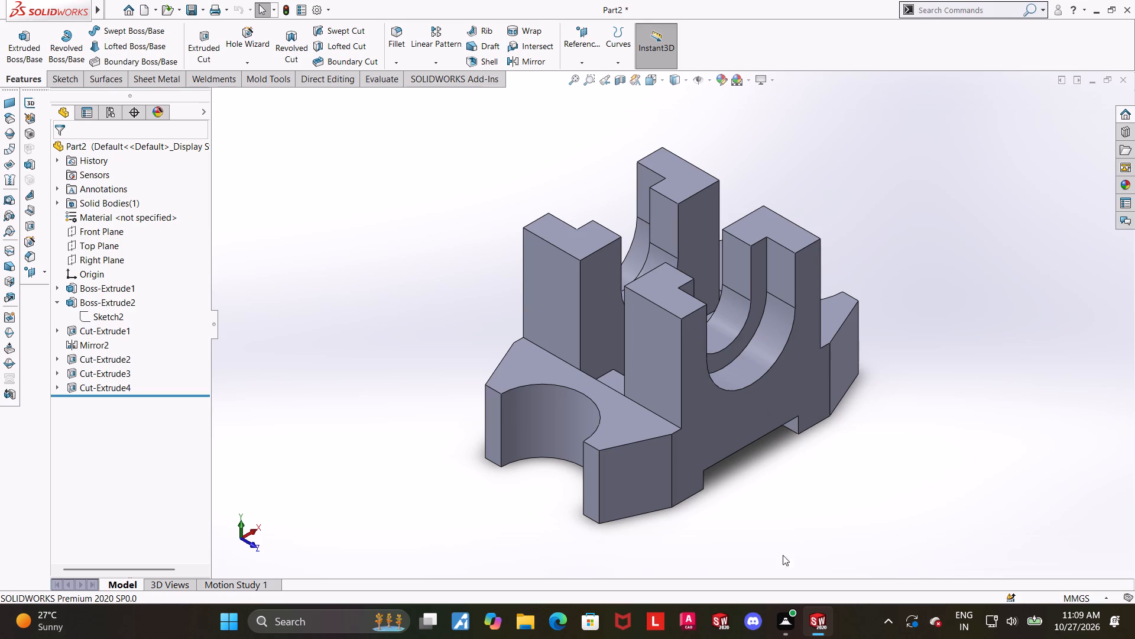
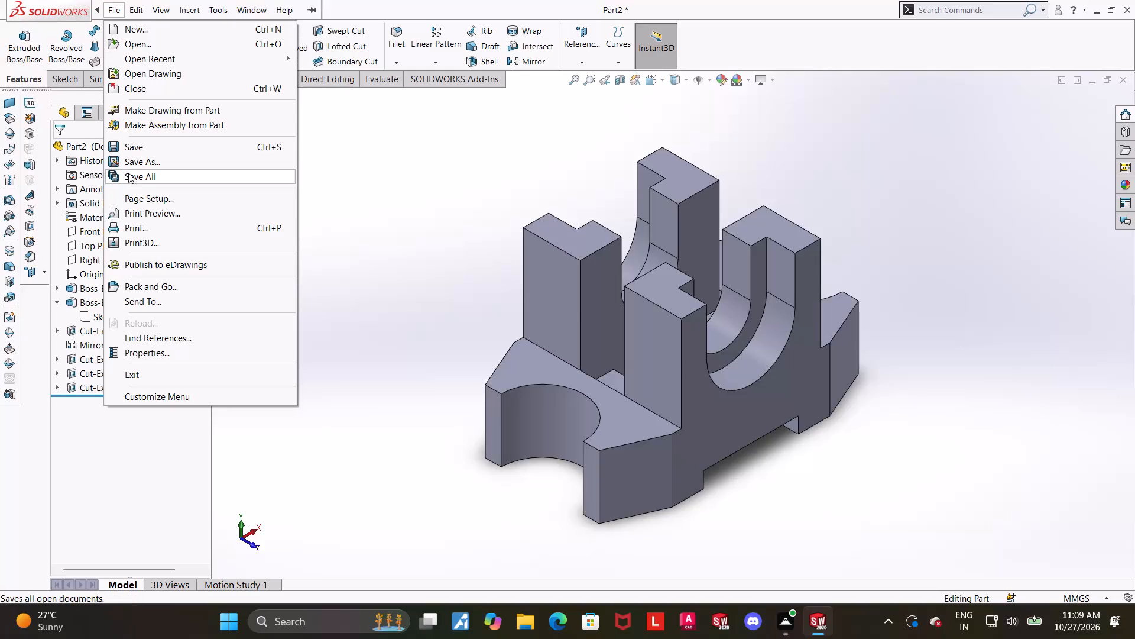
Save the part under the file name "slotted support block".
click(137, 158)
text(slotted support block)
key(Return)
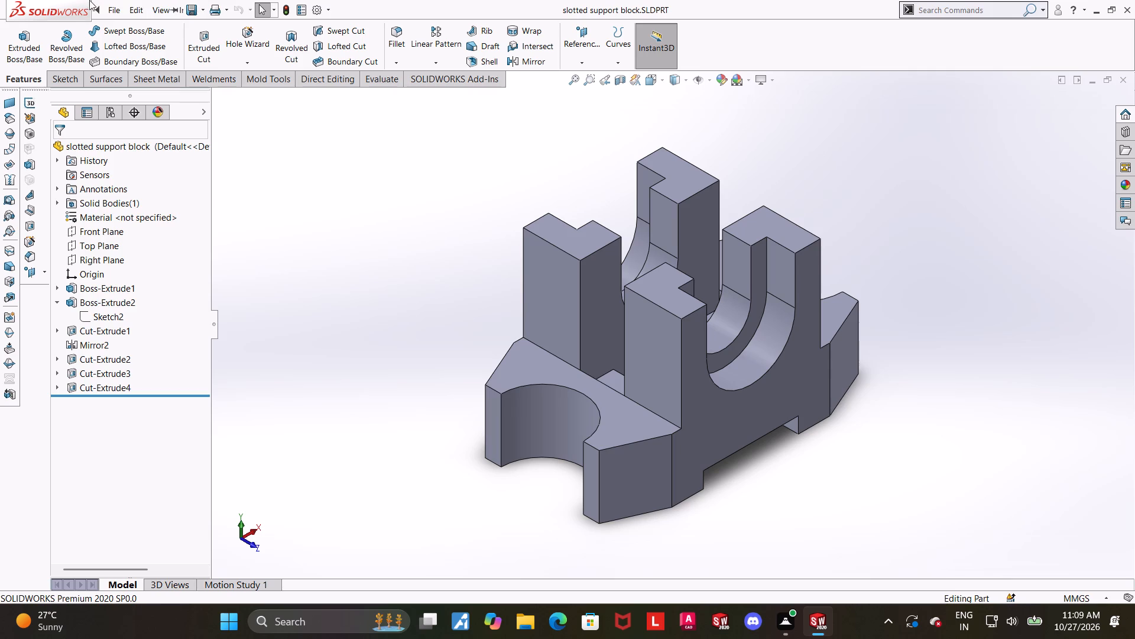
Save a PDF version of the part in Downloads as "slotted support block.pdf".
click(140, 169)
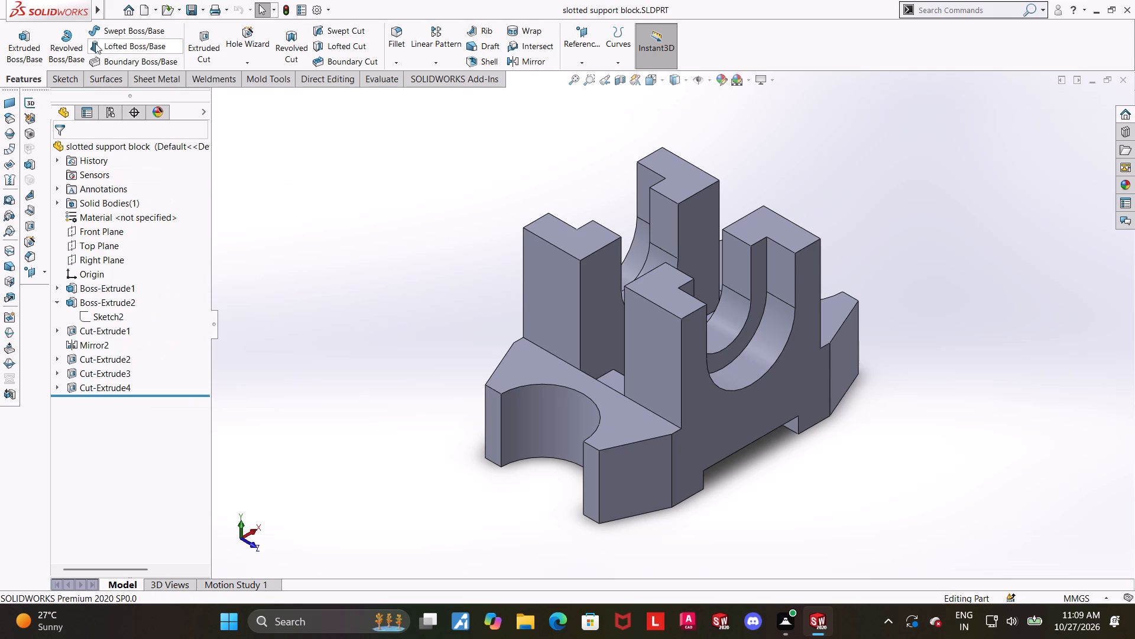
click(137, 159)
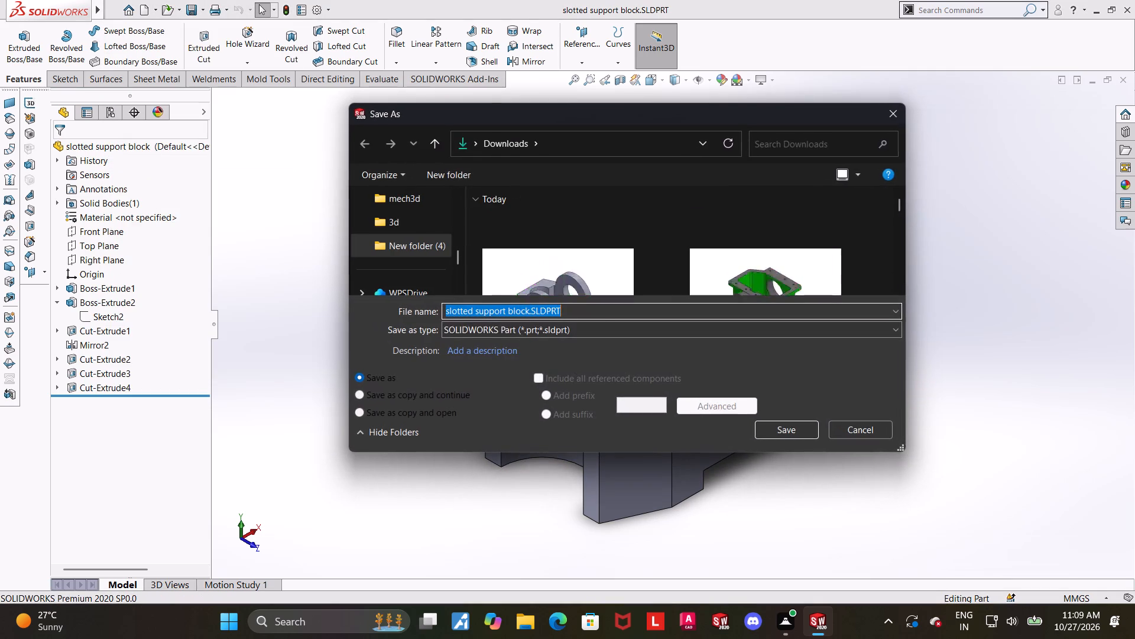
click(522, 330)
click(568, 86)
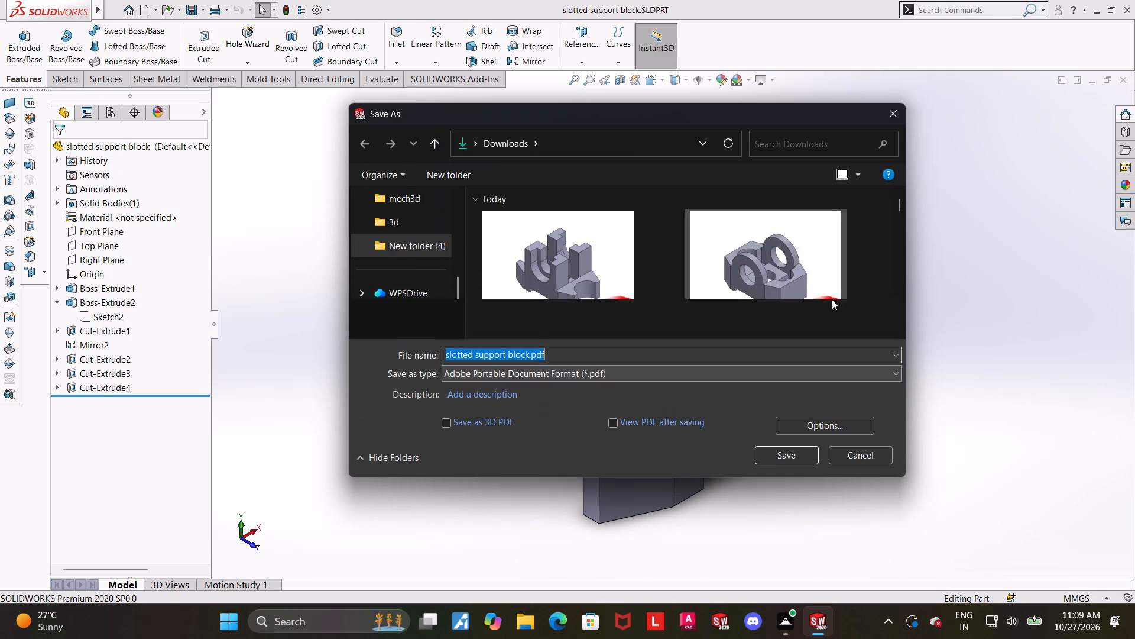
click(792, 460)
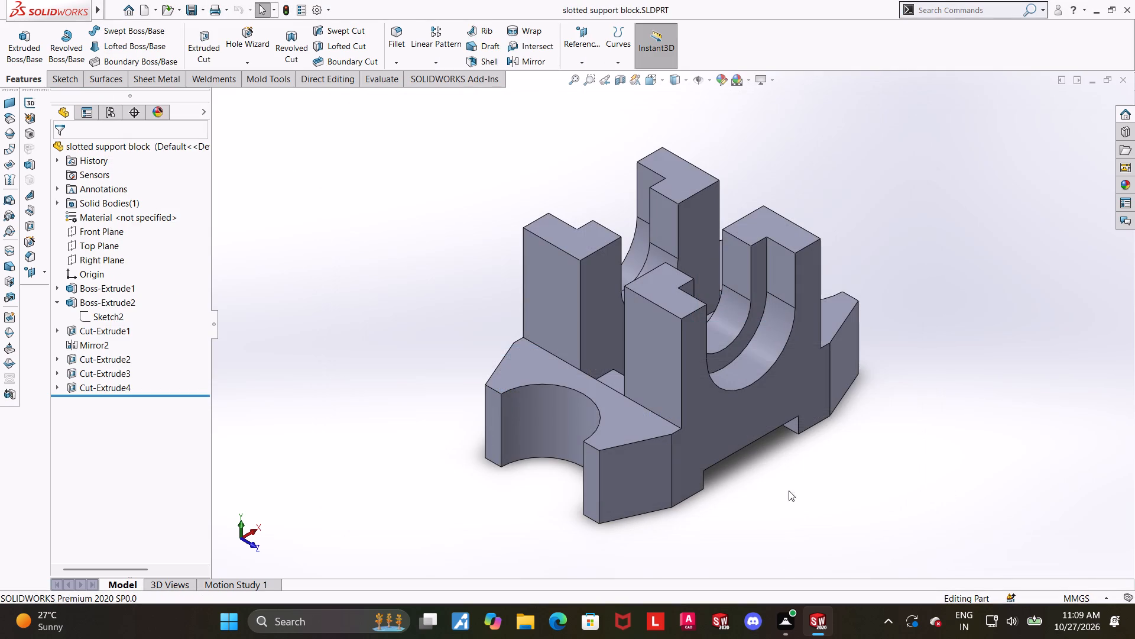